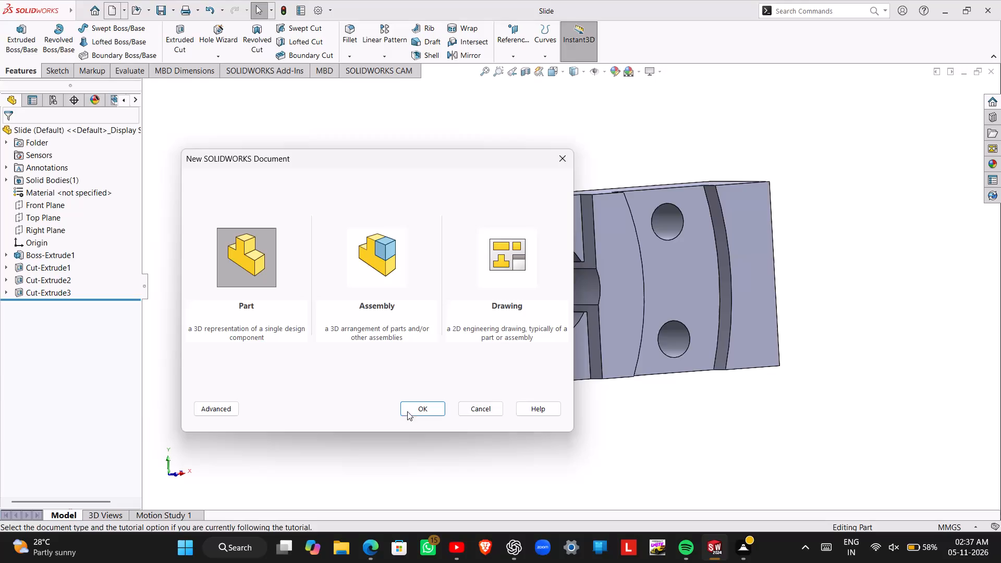
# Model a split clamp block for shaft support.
# Create a new part document, continuing past the low-memory warning.
pyautogui.click(420, 409)
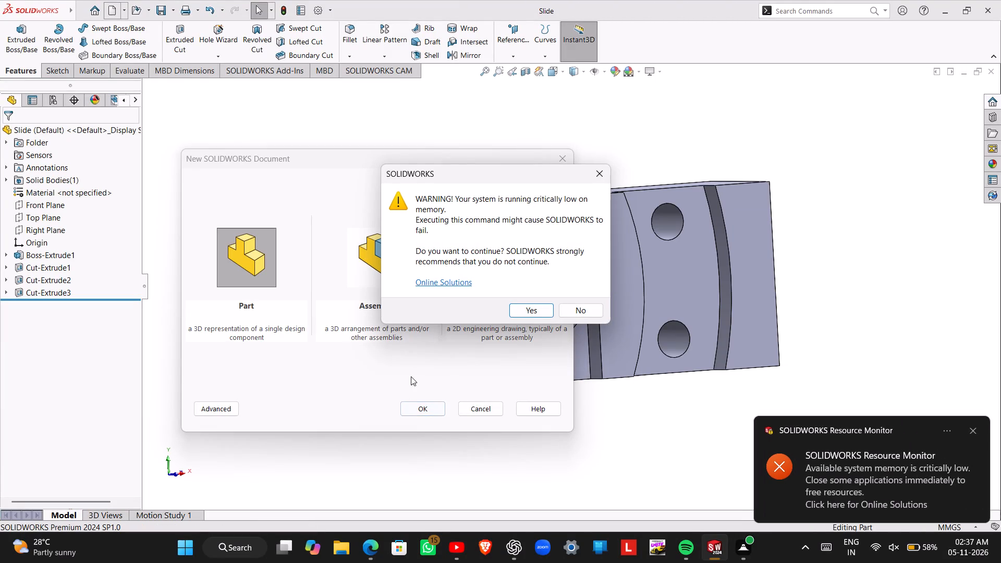
pyautogui.click(533, 312)
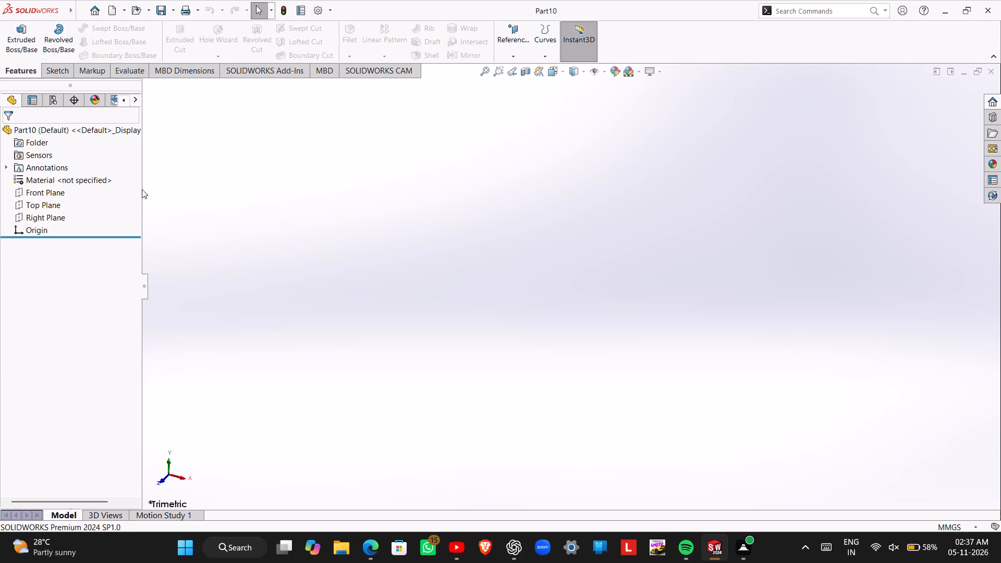
# Start a new sketch on the Front Plane.
pyautogui.click(48, 193)
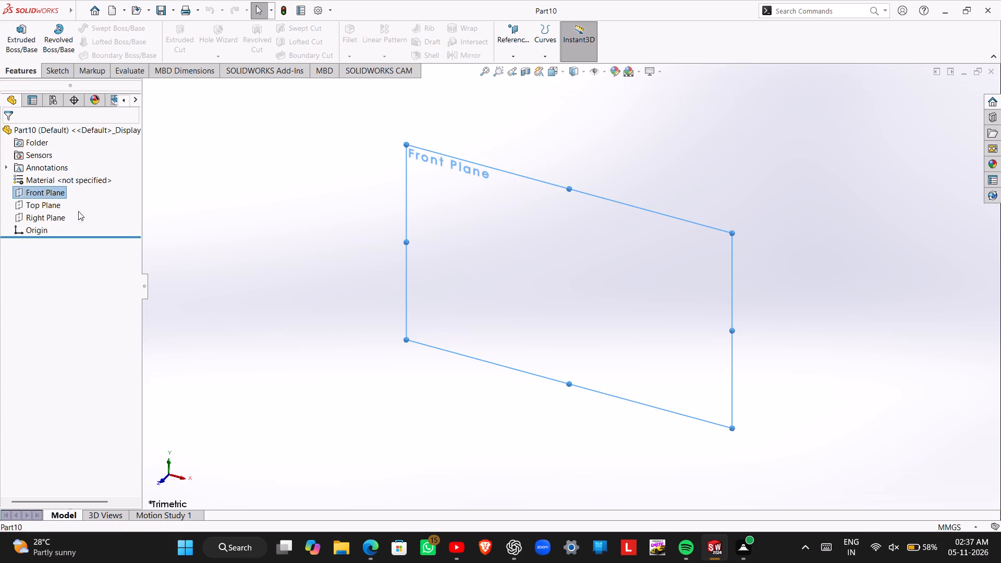
pyautogui.rightClick(46, 197)
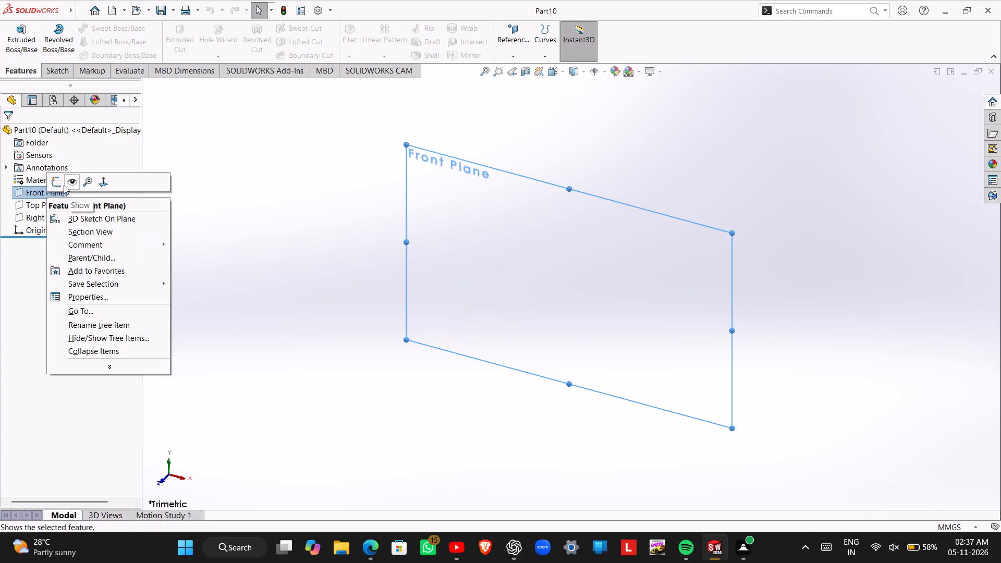
pyautogui.click(60, 185)
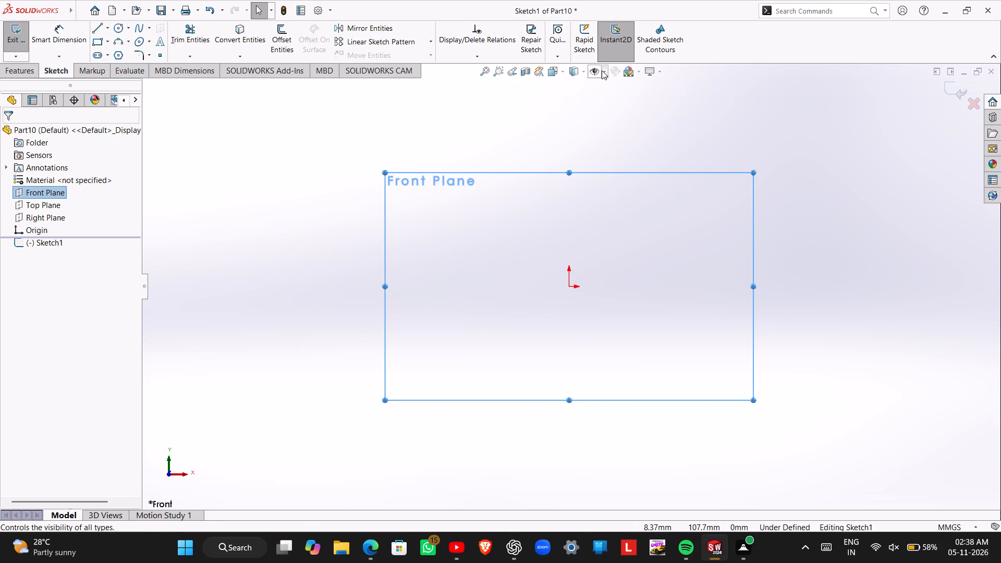
# Change the scene to a plain white background.
pyautogui.click(641, 70)
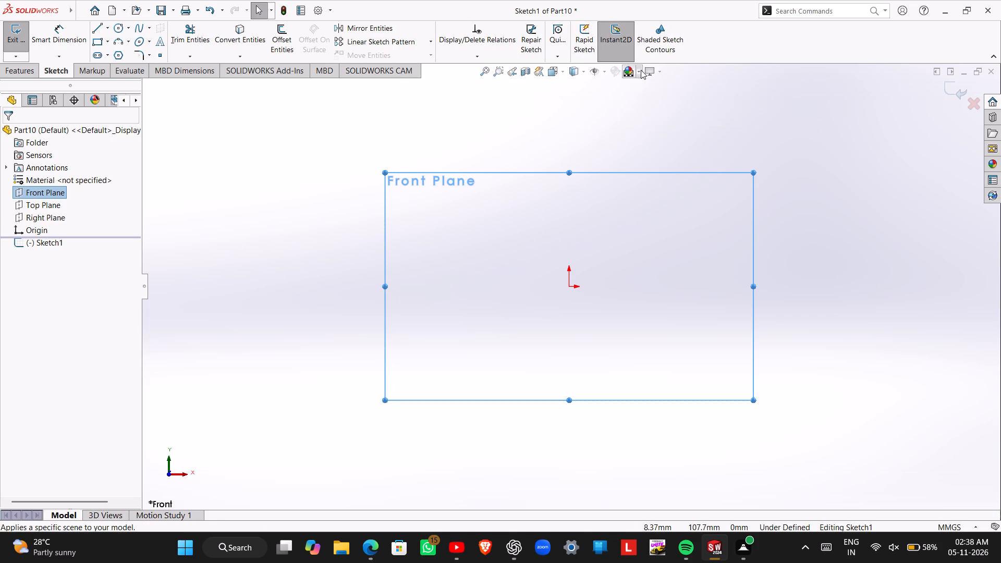
pyautogui.click(651, 99)
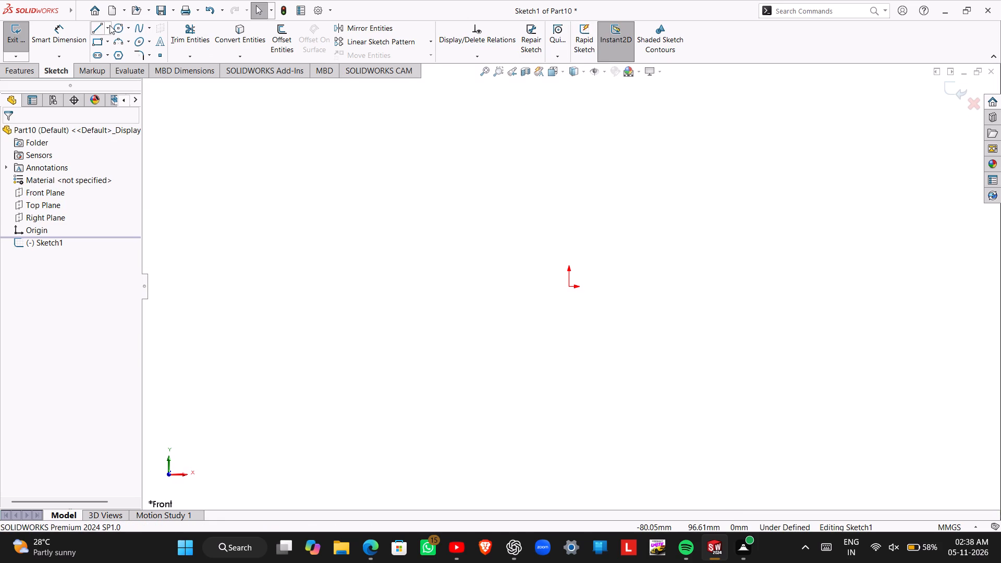
# Sketch a short left vertical about 7 mm long, a horizontal base line about 85 mm through the origin, and a right upright about 10 mm.
pyautogui.click(102, 28)
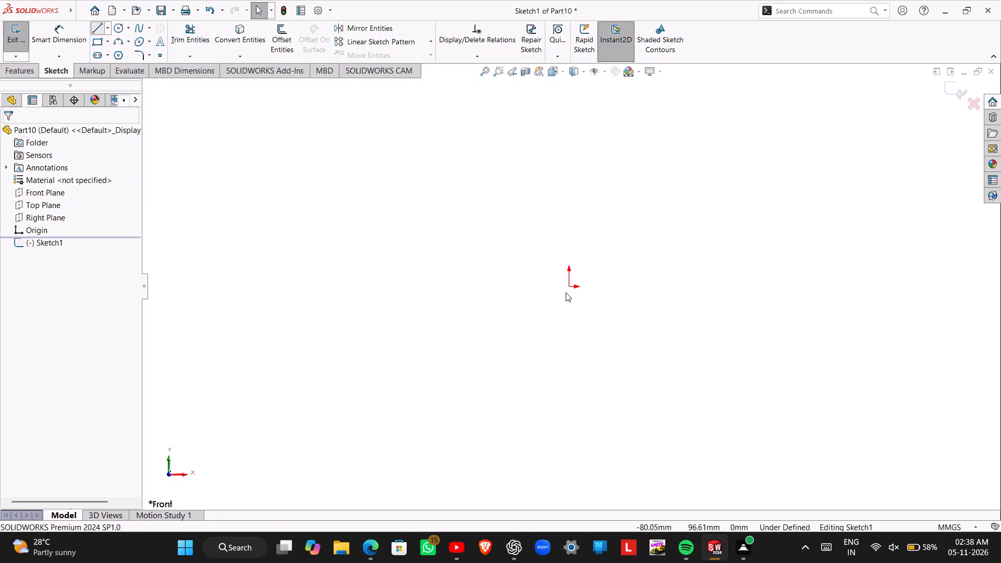
pyautogui.click(466, 272)
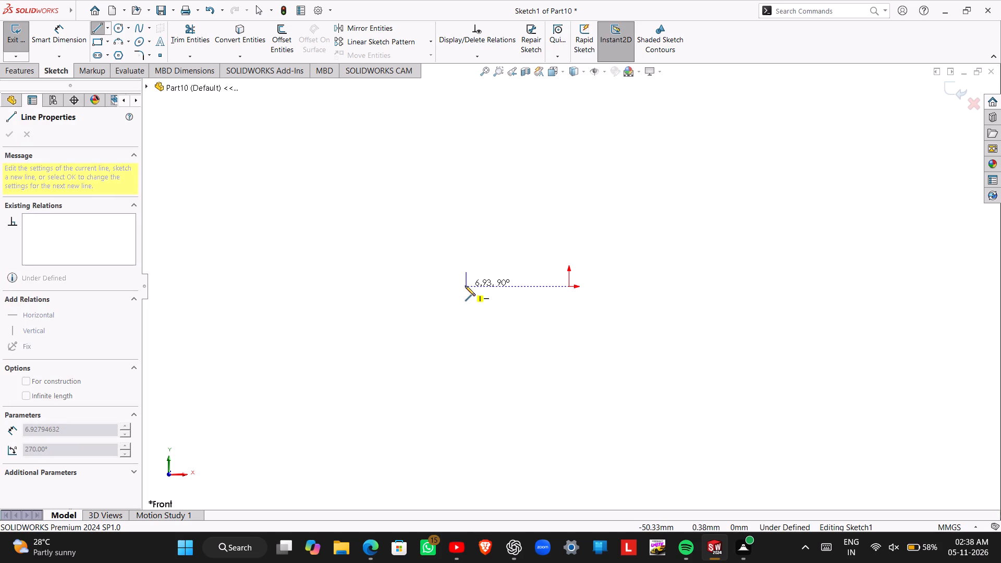
pyautogui.click(466, 286)
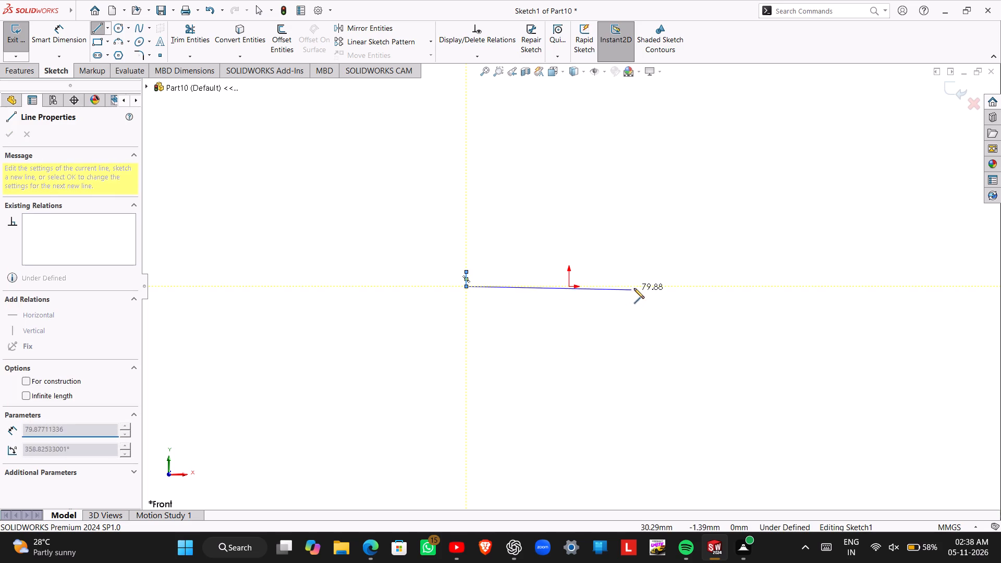
pyautogui.click(643, 285)
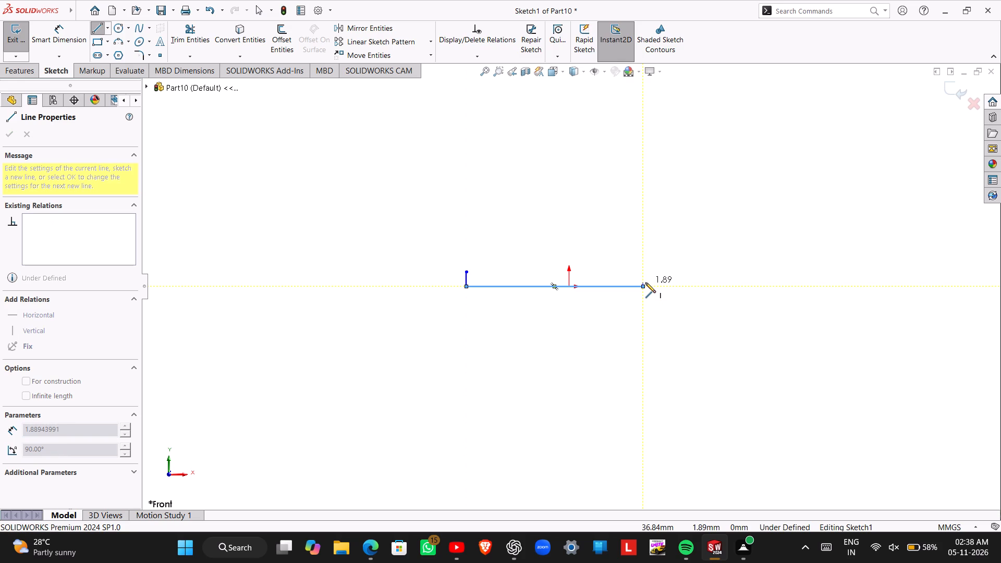
pyautogui.click(649, 267)
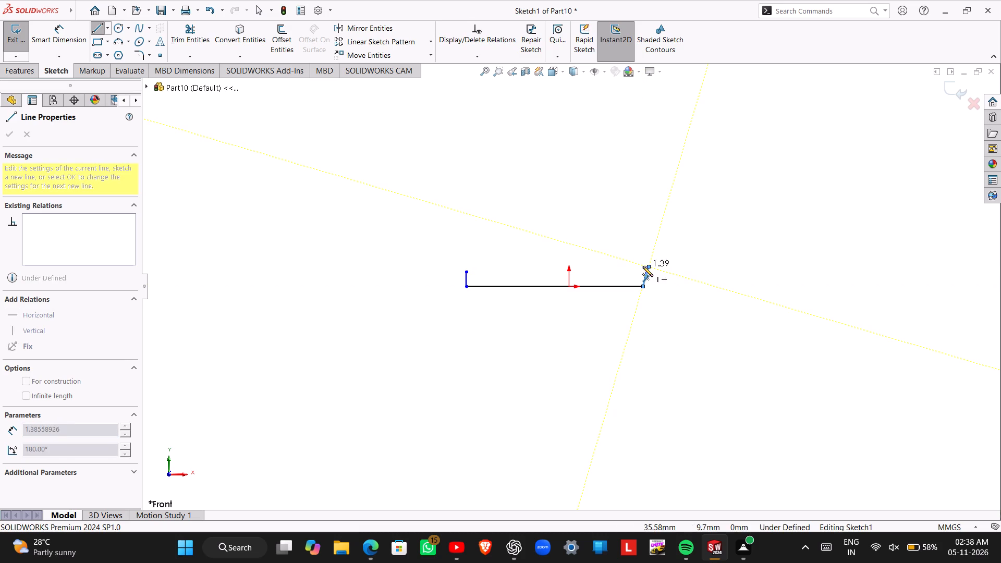
pyautogui.press('Escape')
# Add a vertical relation to the slanted line at the base line's right end.
pyautogui.click(646, 281)
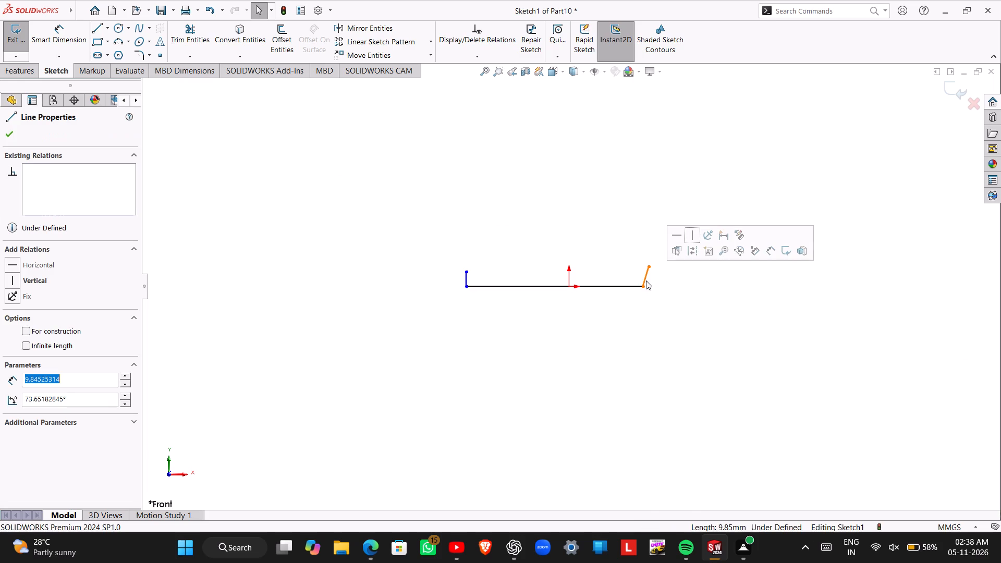
pyautogui.click(693, 235)
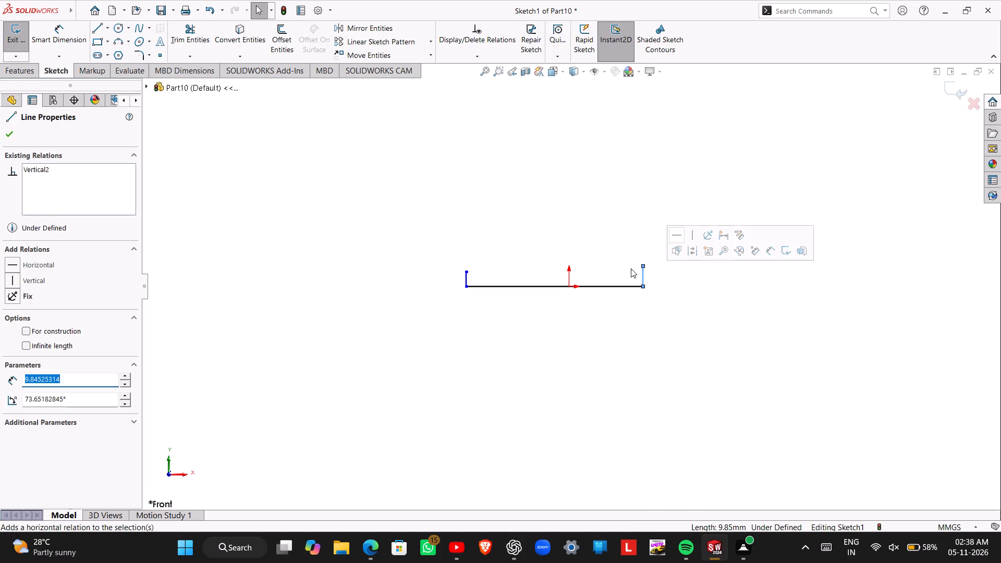
pyautogui.press('Escape')
# Dimension the horizontal base line to 100 mm, placing the dimension below it.
pyautogui.moveTo(426, 347); pyautogui.dragTo(414, 231, button='right')
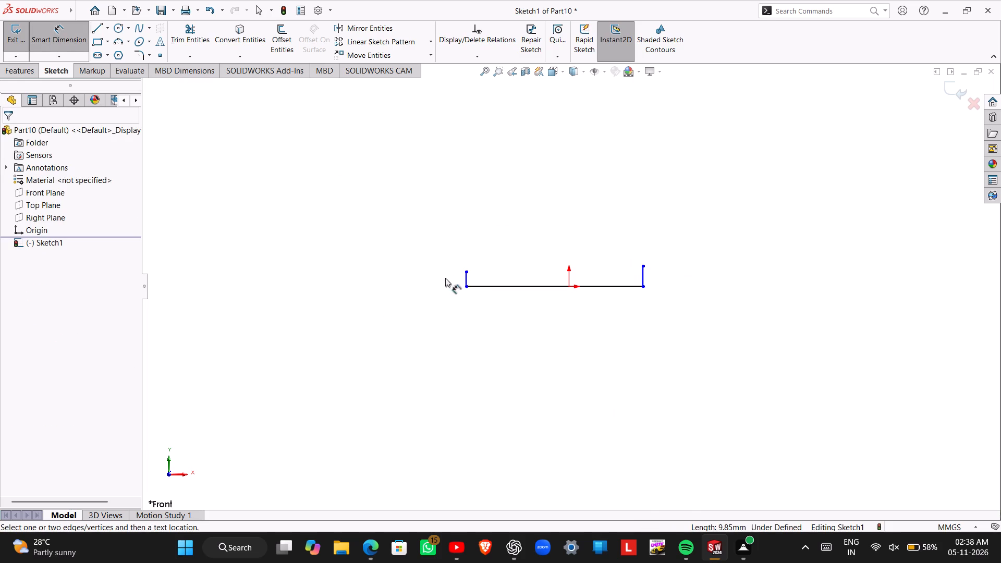
pyautogui.click(482, 287)
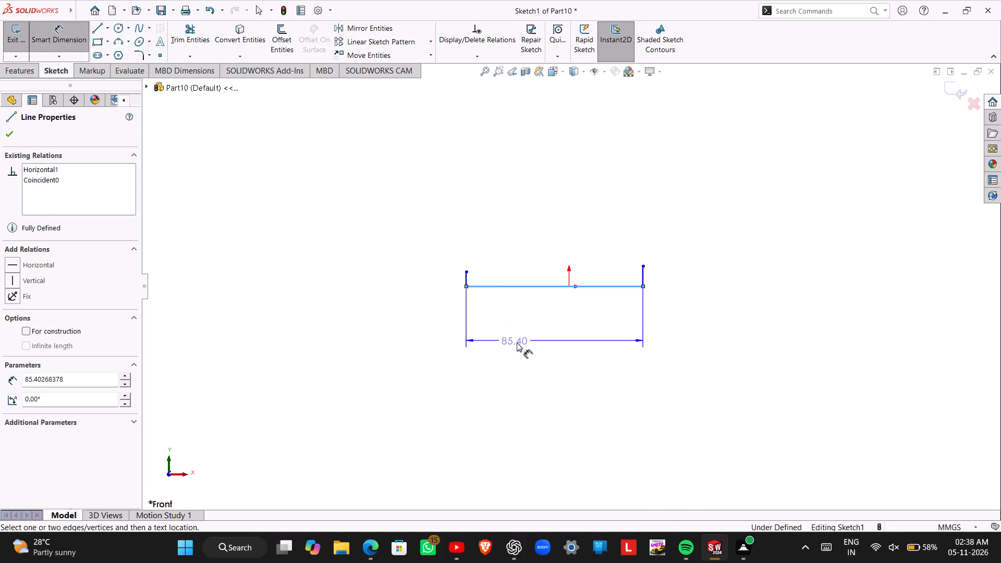
pyautogui.click(521, 347)
pyautogui.press('1')
pyautogui.press('0')
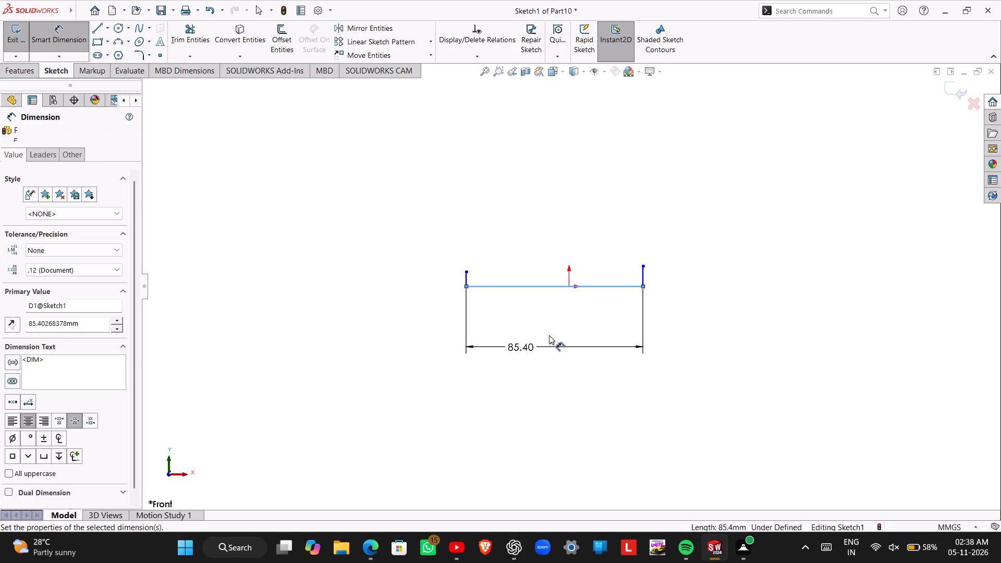
pyautogui.press('0')
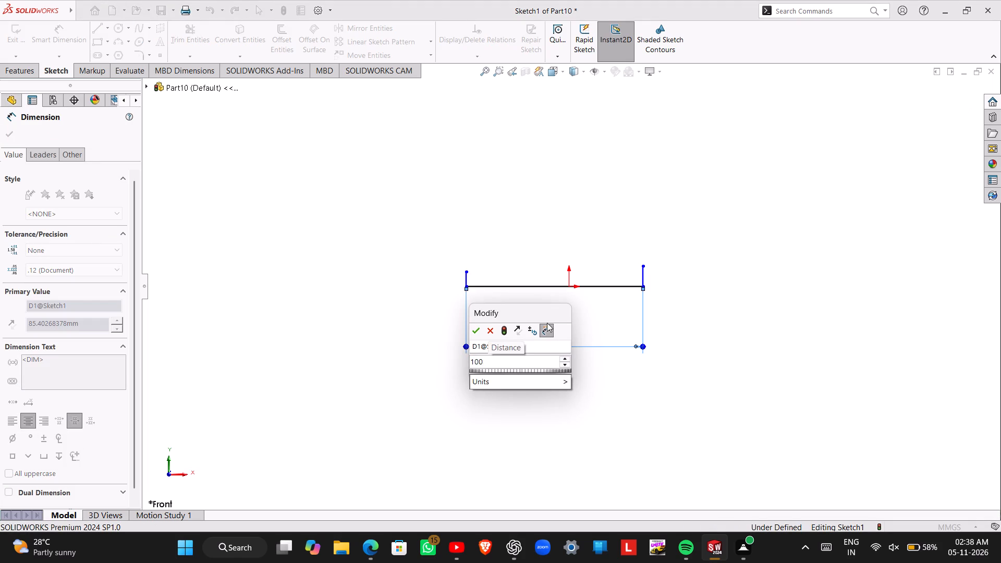
pyautogui.press('Return')
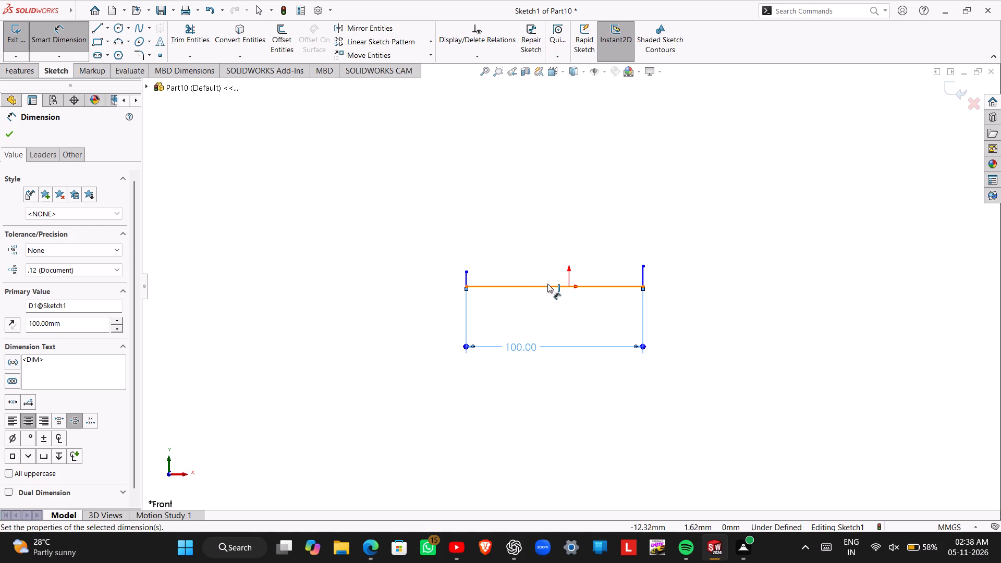
# Dimension the right vertical line to 20 mm.
pyautogui.click(641, 271)
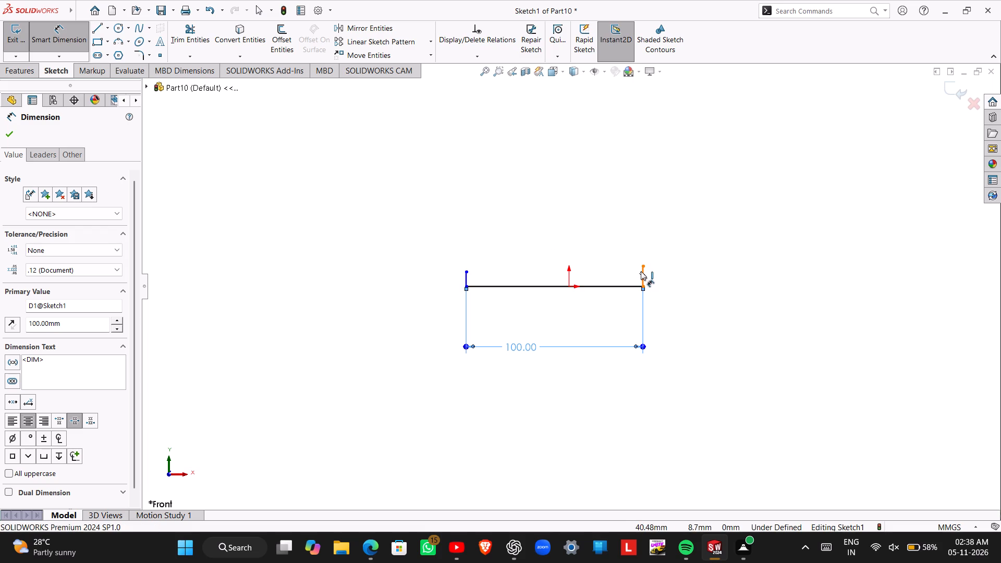
pyautogui.click(673, 271)
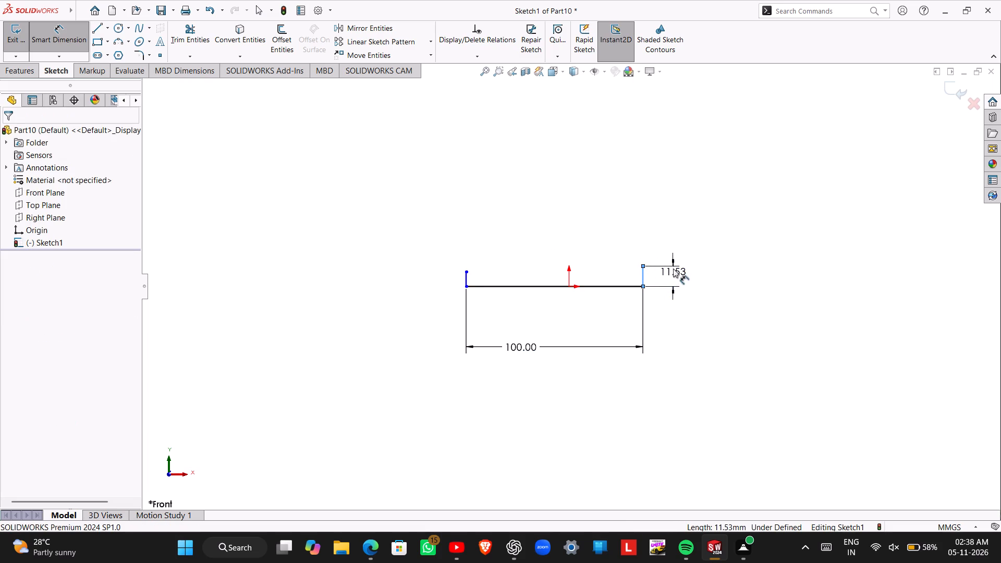
pyautogui.press('2')
pyautogui.press('0')
pyautogui.press('Return')
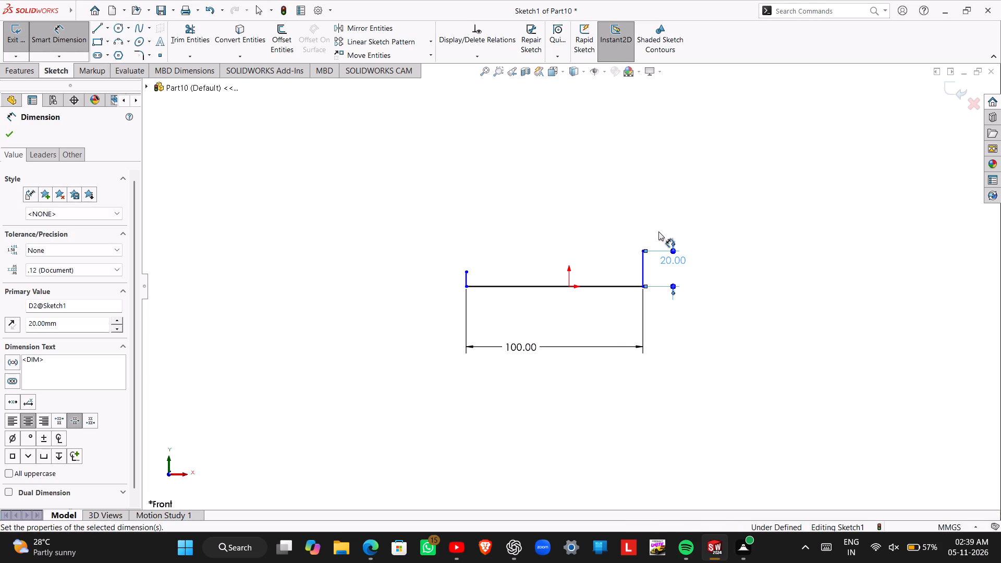
# Sketch a horizontal line about 16 mm long inward from the top of the 20 mm vertical line.
pyautogui.click(98, 27)
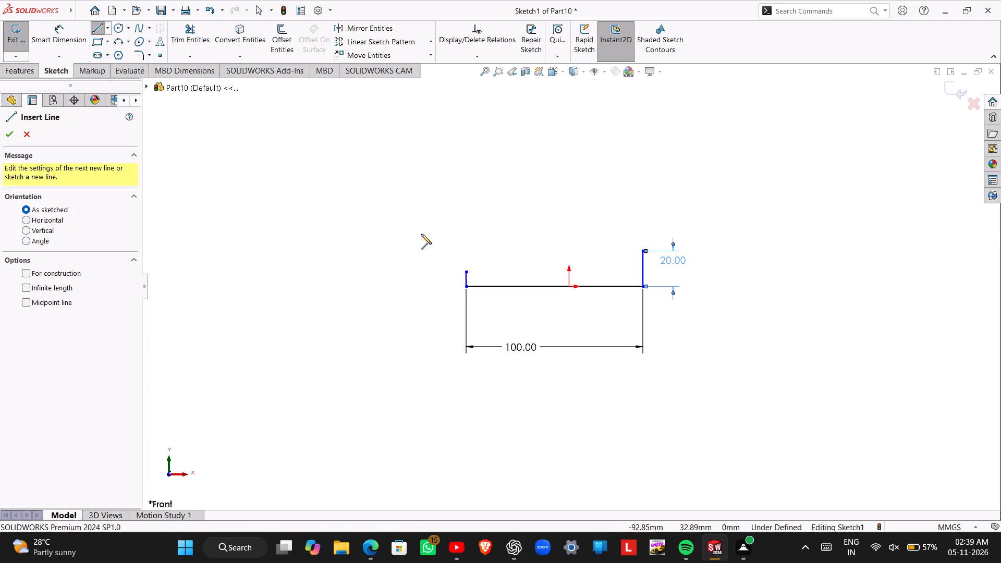
pyautogui.click(643, 251)
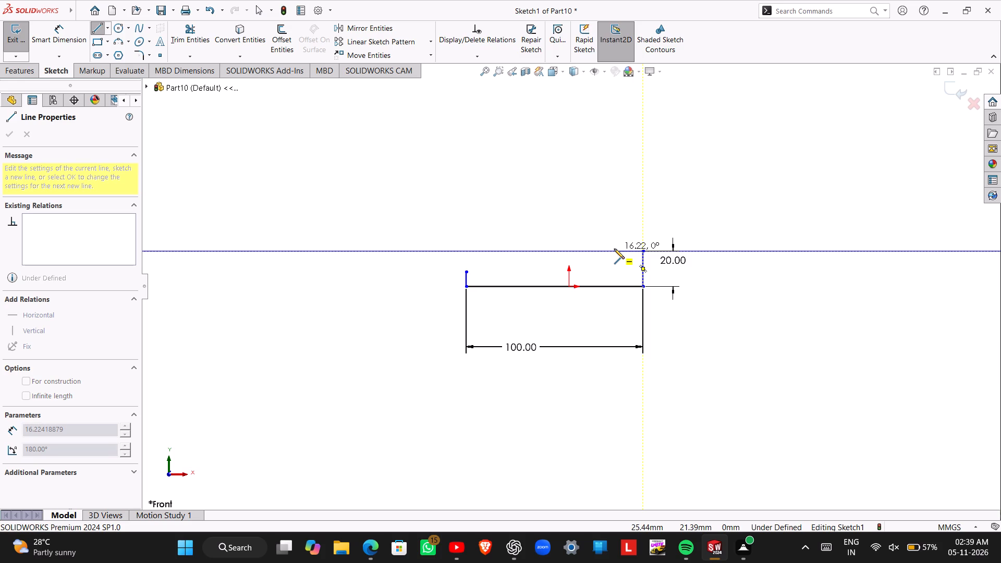
pyautogui.click(614, 249)
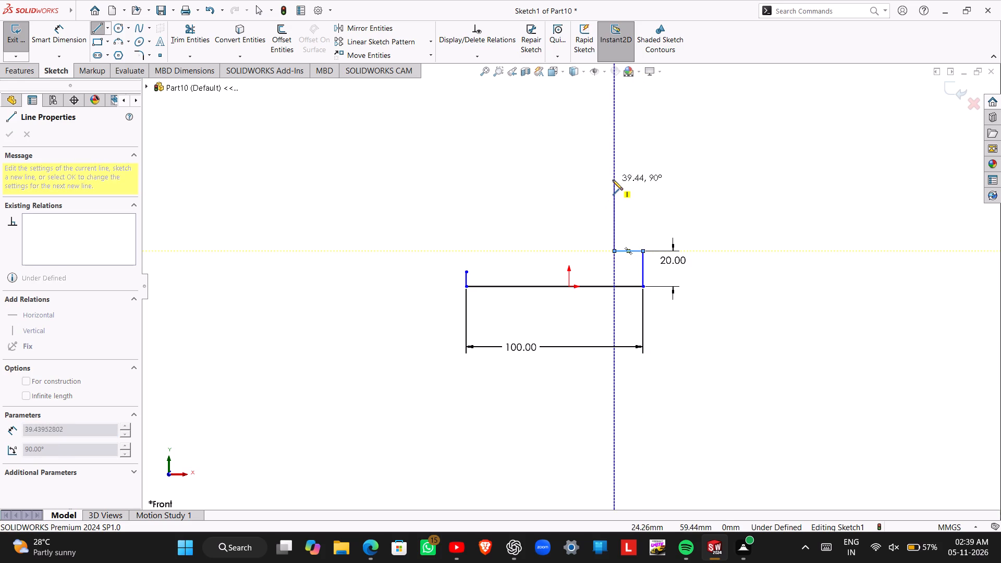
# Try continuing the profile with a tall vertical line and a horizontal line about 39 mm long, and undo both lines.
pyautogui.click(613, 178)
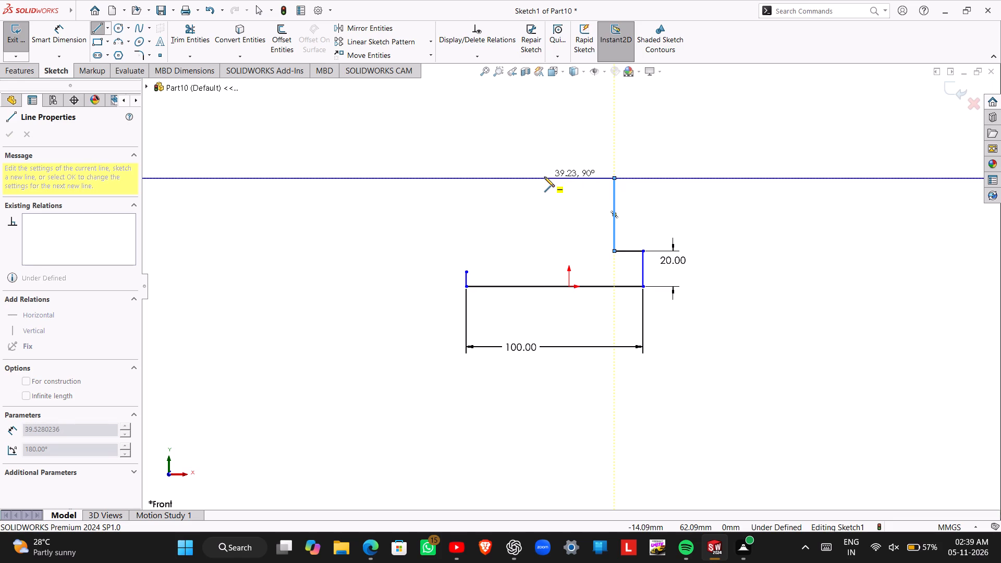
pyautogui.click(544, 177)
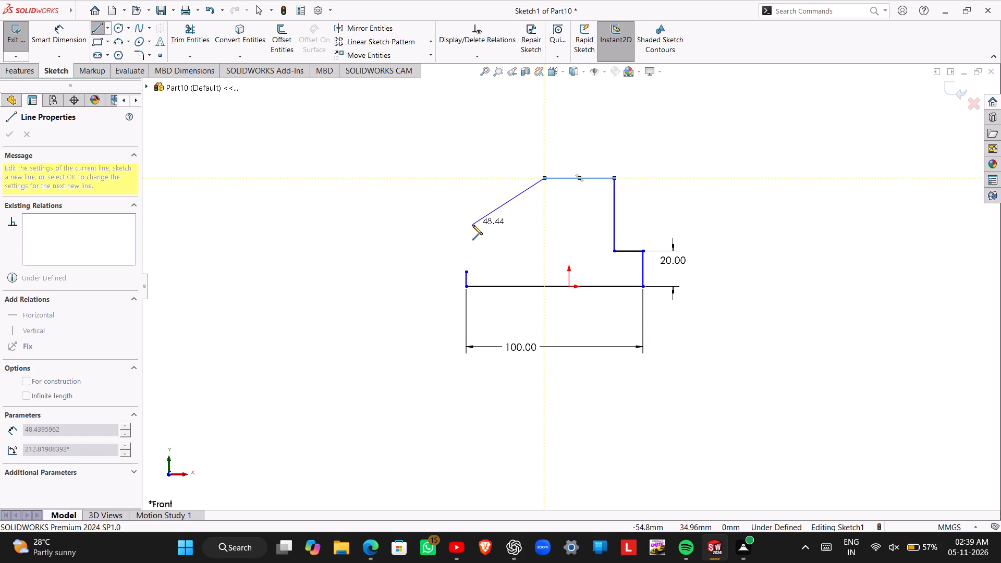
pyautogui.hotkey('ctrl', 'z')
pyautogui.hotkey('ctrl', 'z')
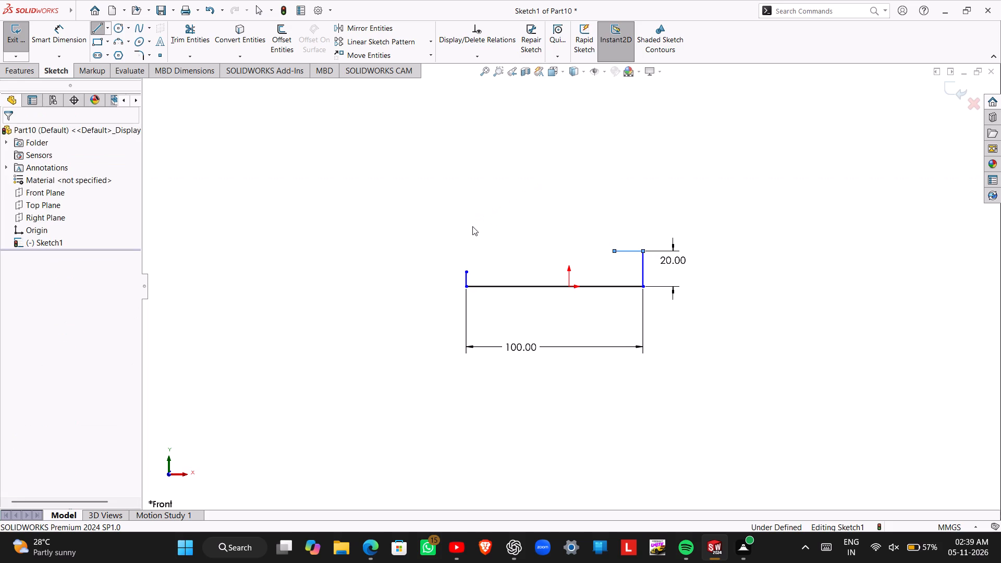
# Continue from the ledge's inner end: a vertical about 13 mm, a horizontal notch cut inward and back, and a vertical about 24 mm.
pyautogui.click(92, 28)
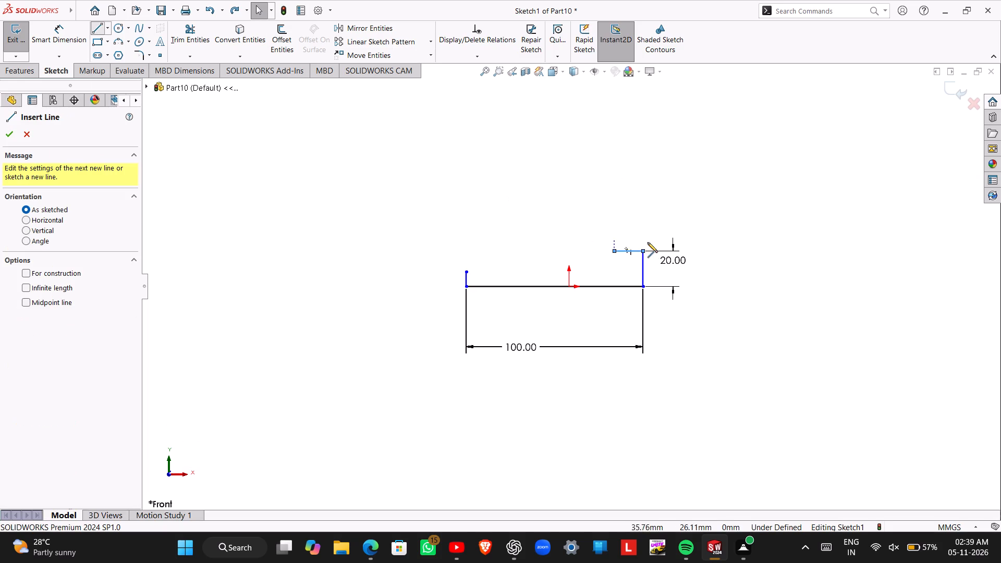
pyautogui.click(614, 251)
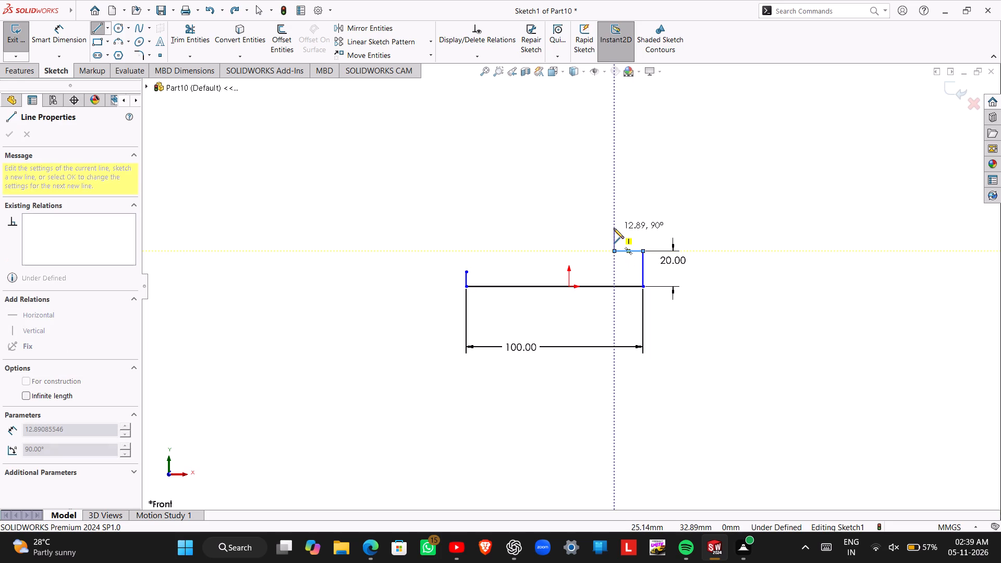
pyautogui.click(614, 229)
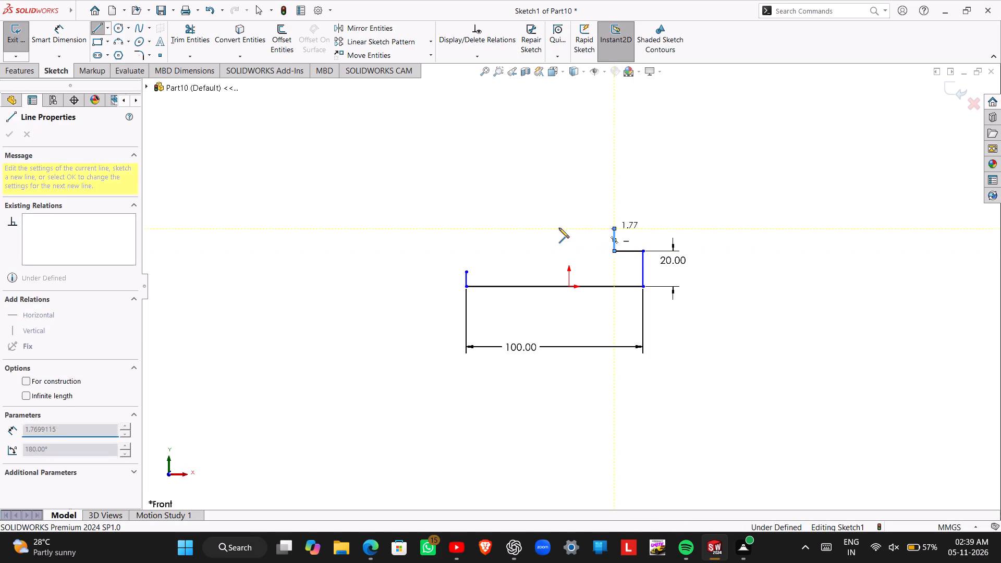
pyautogui.click(559, 228)
pyautogui.click(560, 213)
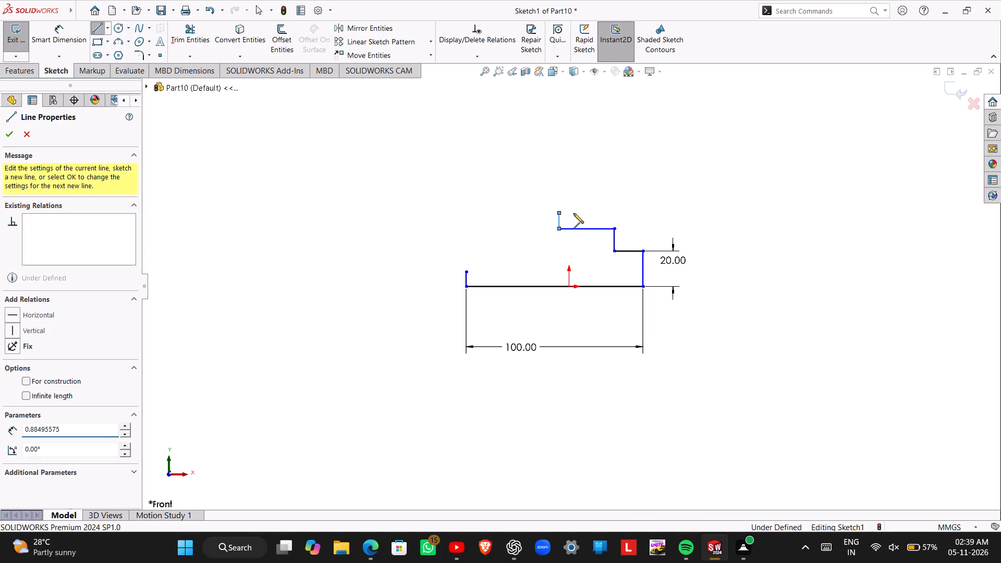
pyautogui.click(614, 213)
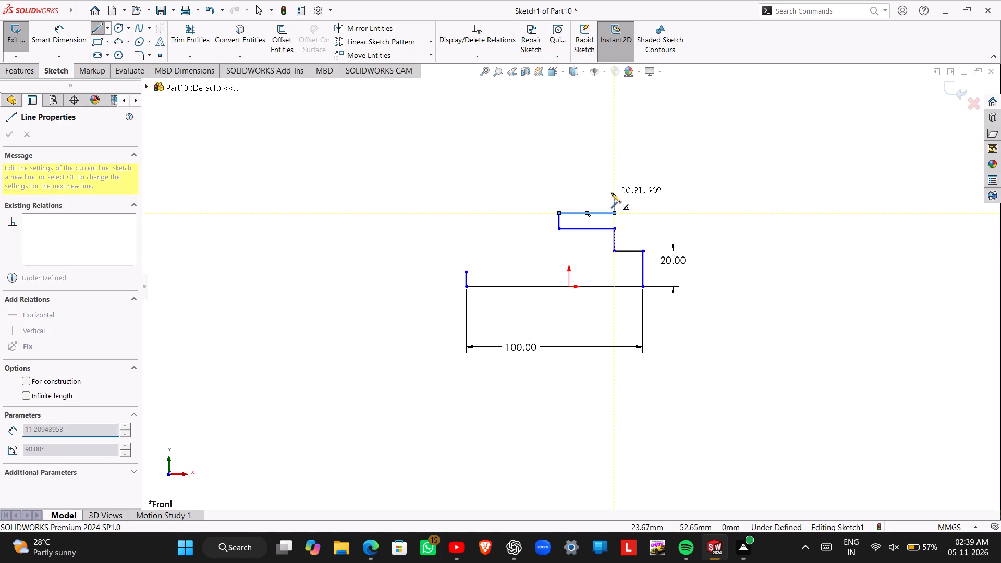
pyautogui.click(616, 170)
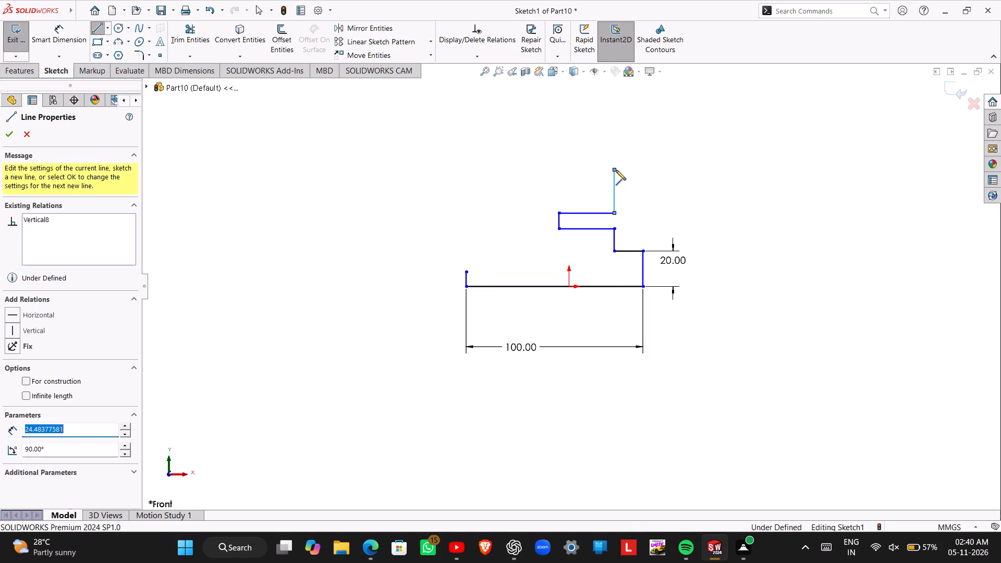
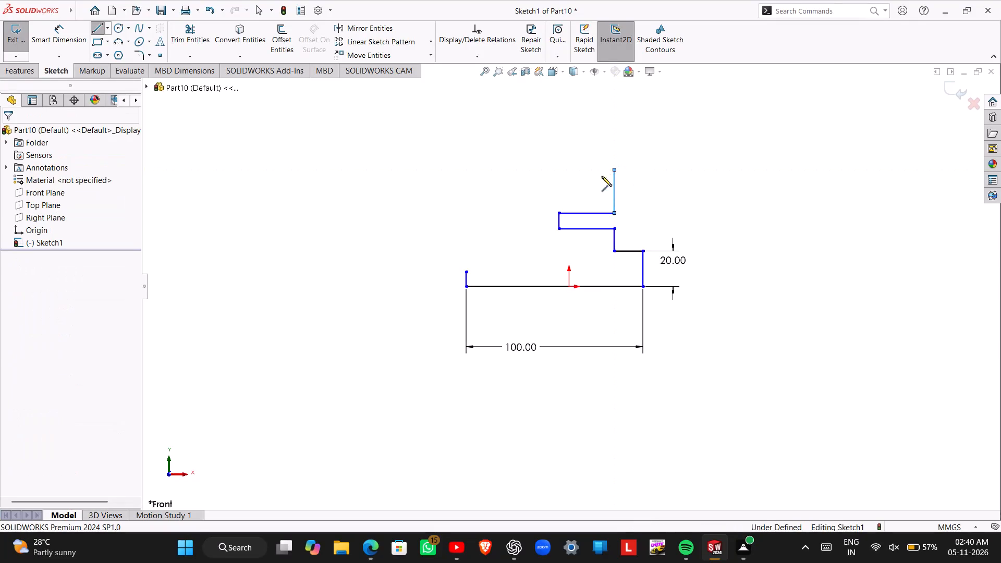
# Dimension the height from the base line to the top endpoint of the upper vertical line as 50 mm.
pyautogui.moveTo(367, 271); pyautogui.dragTo(365, 229, button='right')
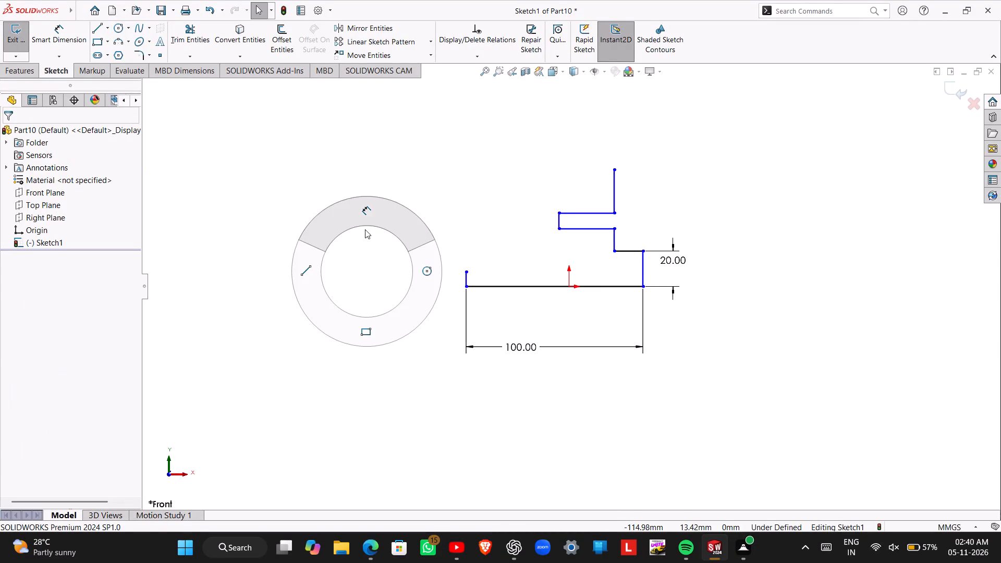
pyautogui.moveTo(365, 229); pyautogui.dragTo(365, 213, button='right')
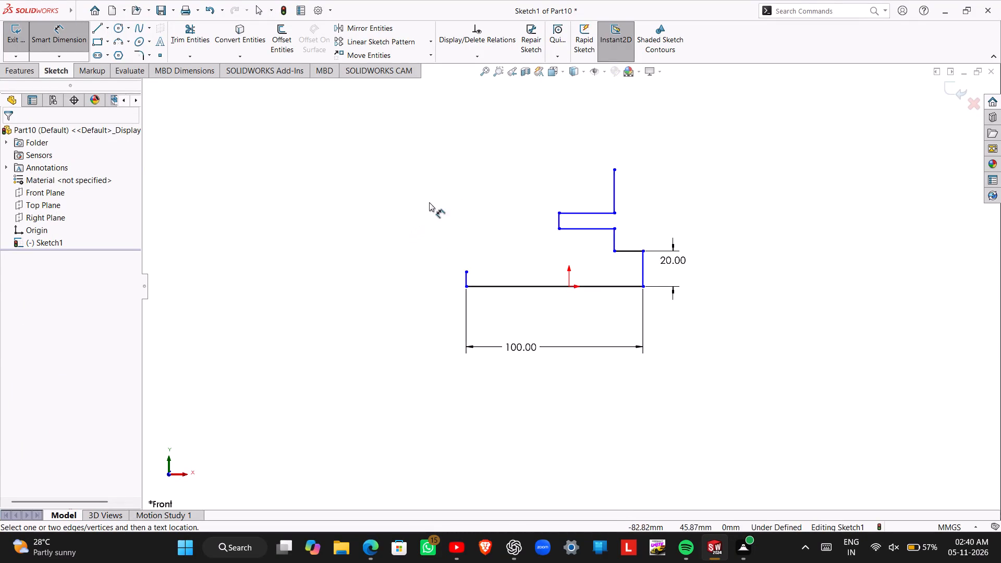
pyautogui.click(615, 169)
pyautogui.click(620, 286)
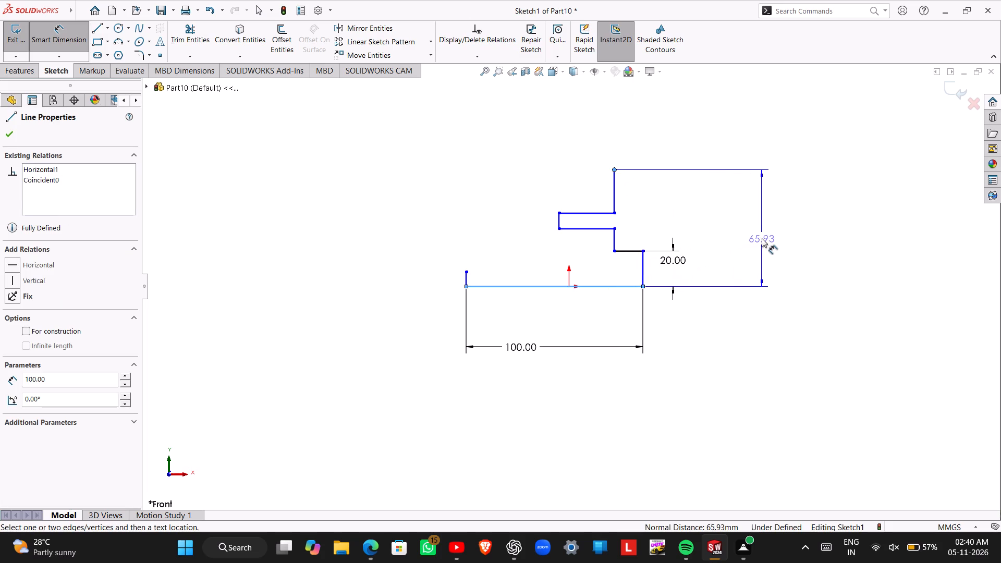
pyautogui.click(762, 238)
pyautogui.press('5')
pyautogui.press('0')
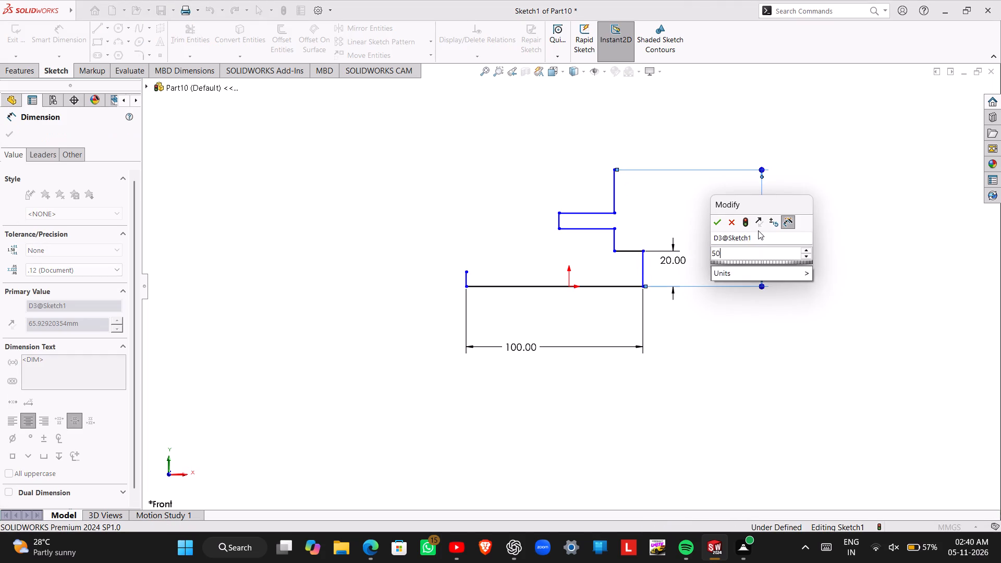
pyautogui.press('Return')
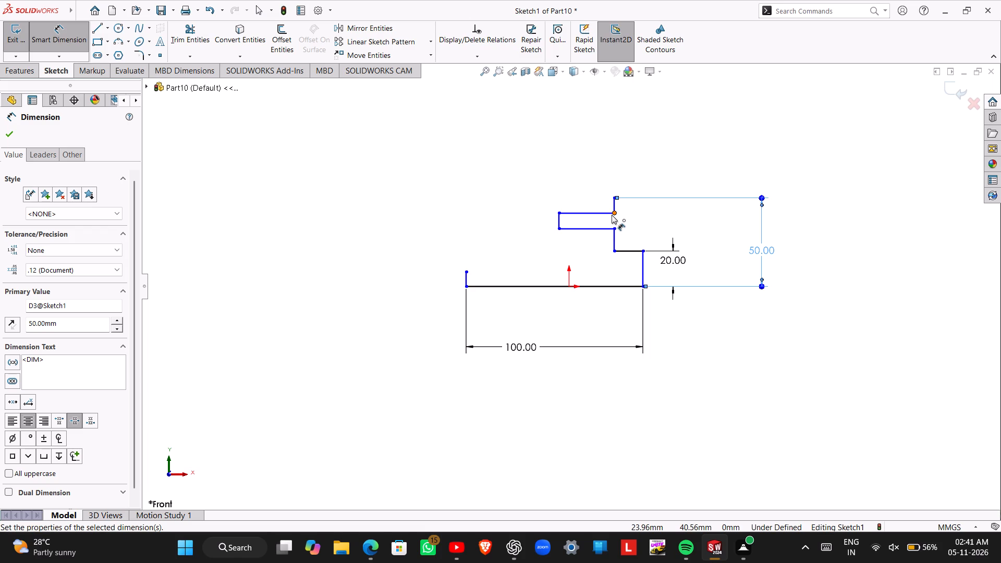
# Dimension the short vertical line at the notch's inner end to 3 mm.
pyautogui.click(558, 223)
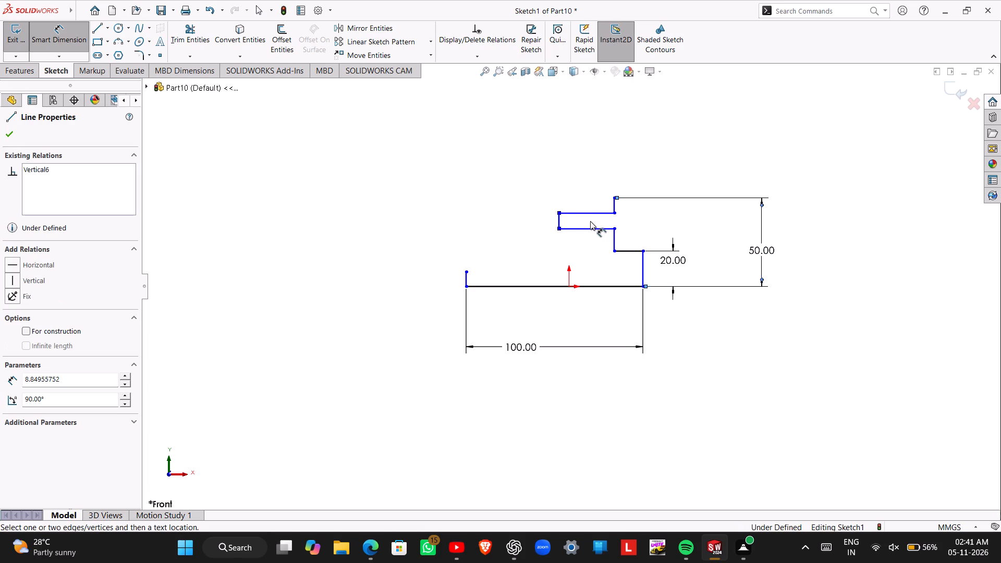
pyautogui.click(558, 225)
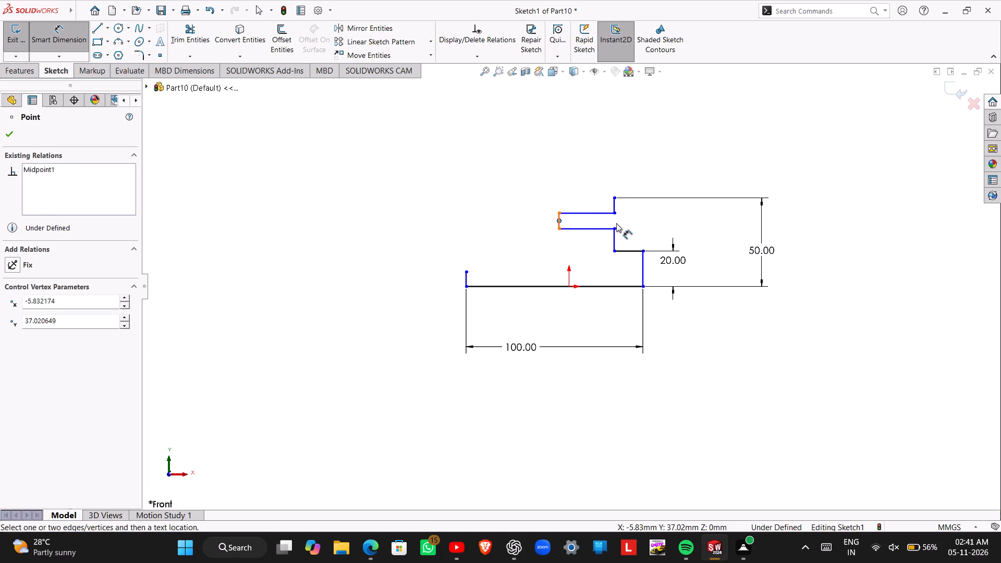
pyautogui.press('Escape')
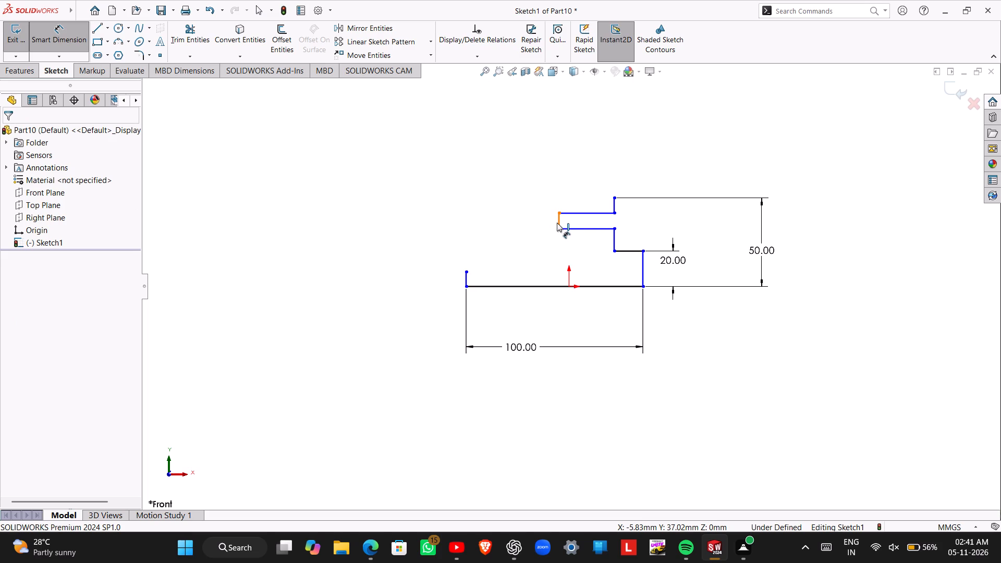
pyautogui.scroll(-3, 560, 214)
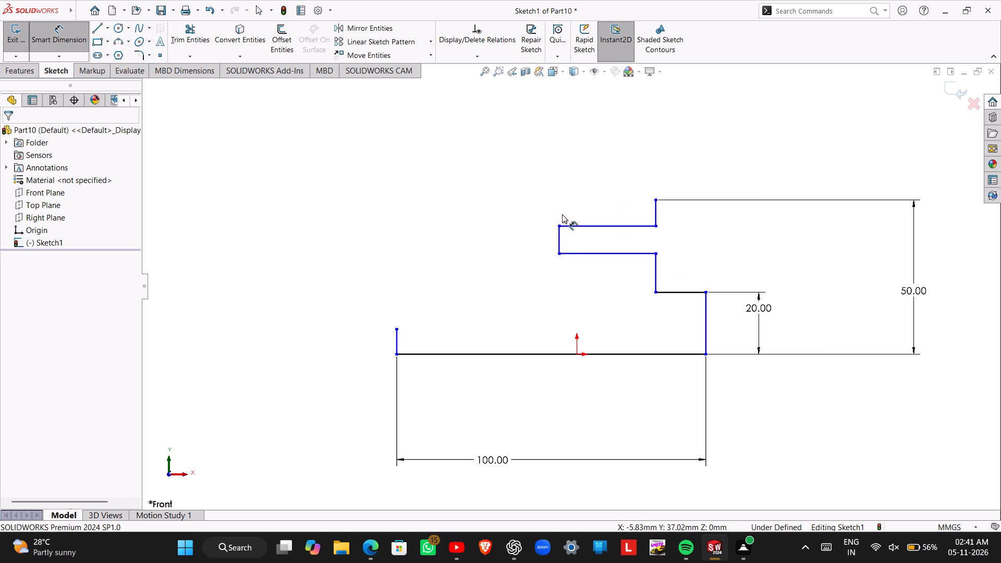
pyautogui.click(558, 247)
pyautogui.click(721, 240)
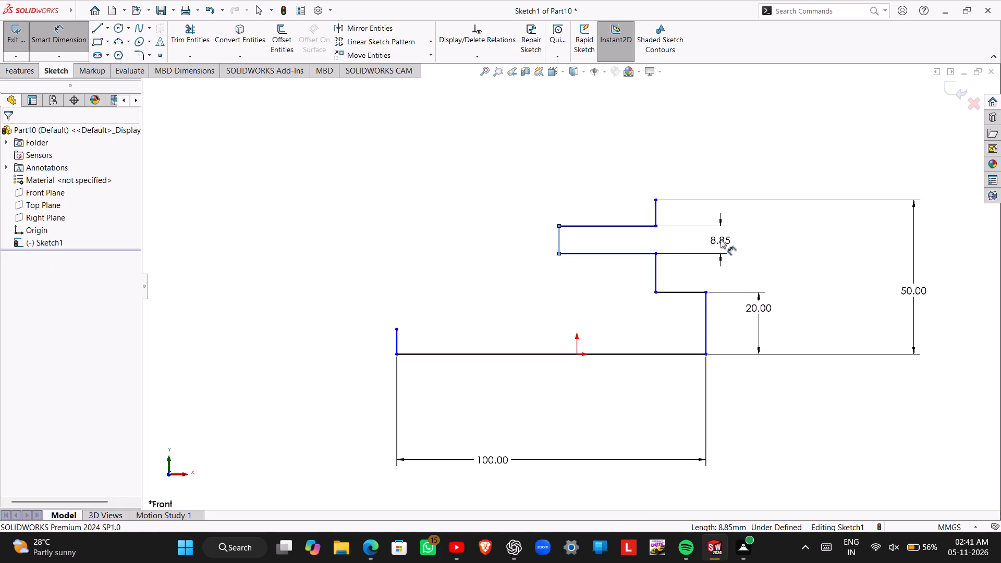
pyautogui.press('3')
pyautogui.press('Return')
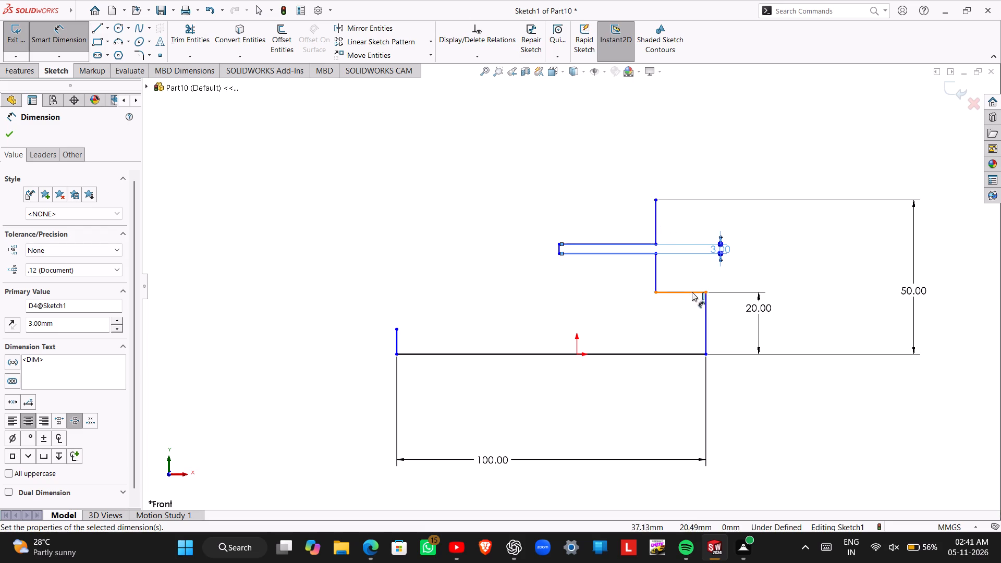
# Dimension the horizontal ledge above the 20 mm vertical line to 18 mm.
pyautogui.click(676, 291)
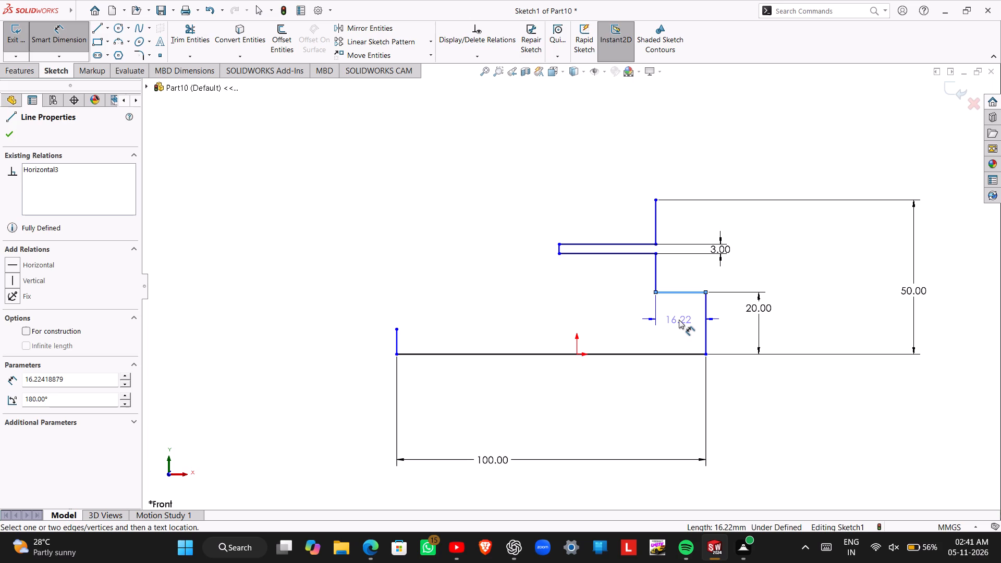
pyautogui.click(679, 320)
pyautogui.press('1')
pyautogui.press('8')
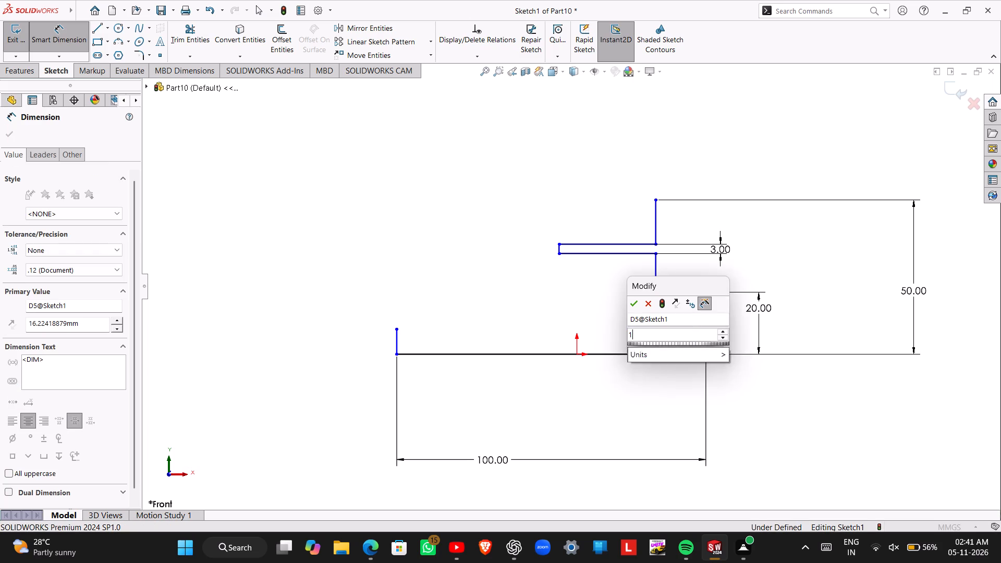
pyautogui.press('Return')
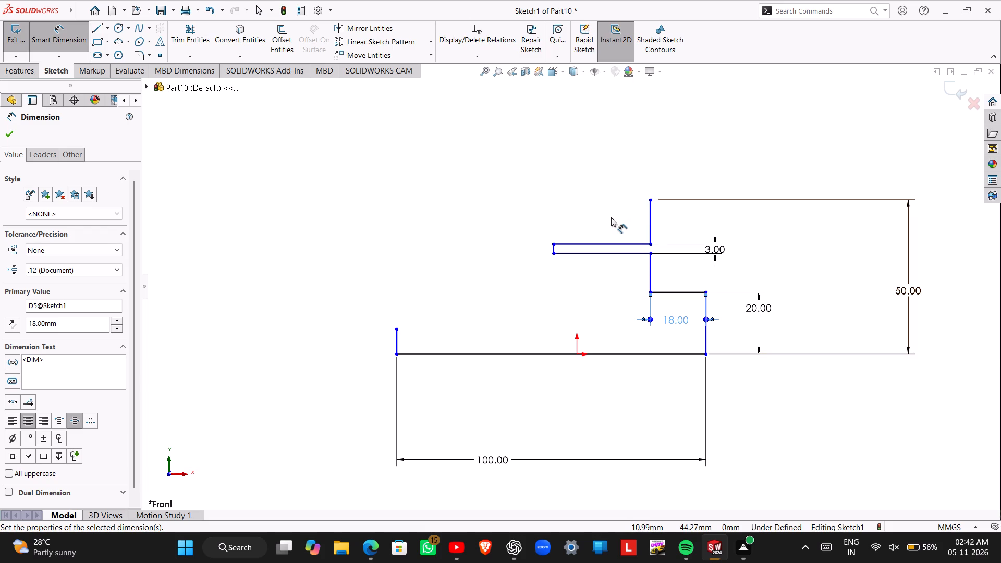
pyautogui.press('Escape')
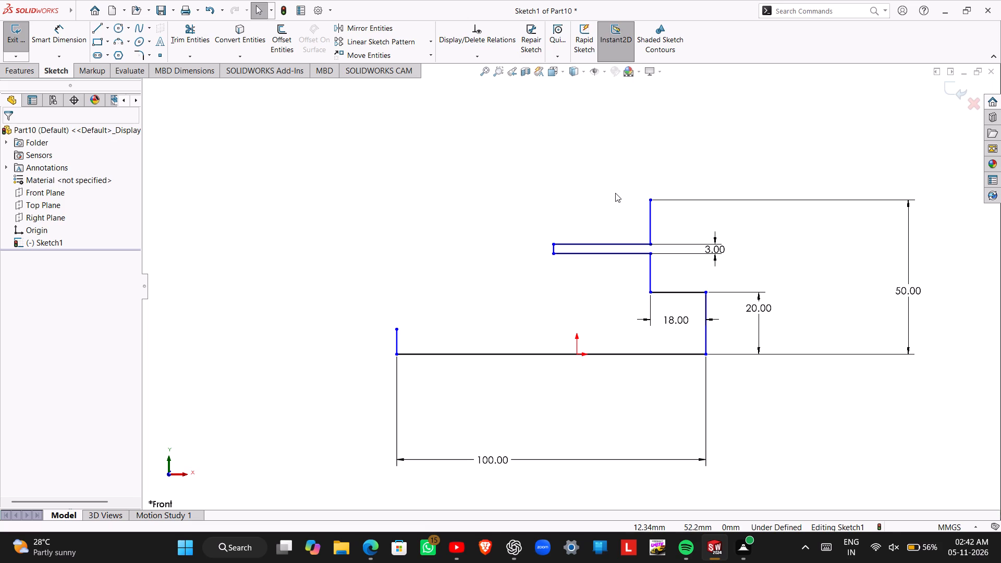
# Dimension the height from the base line to the midpoint of the notch's inner end line as 30 mm.
pyautogui.moveTo(478, 278); pyautogui.dragTo(465, 186, button='right')
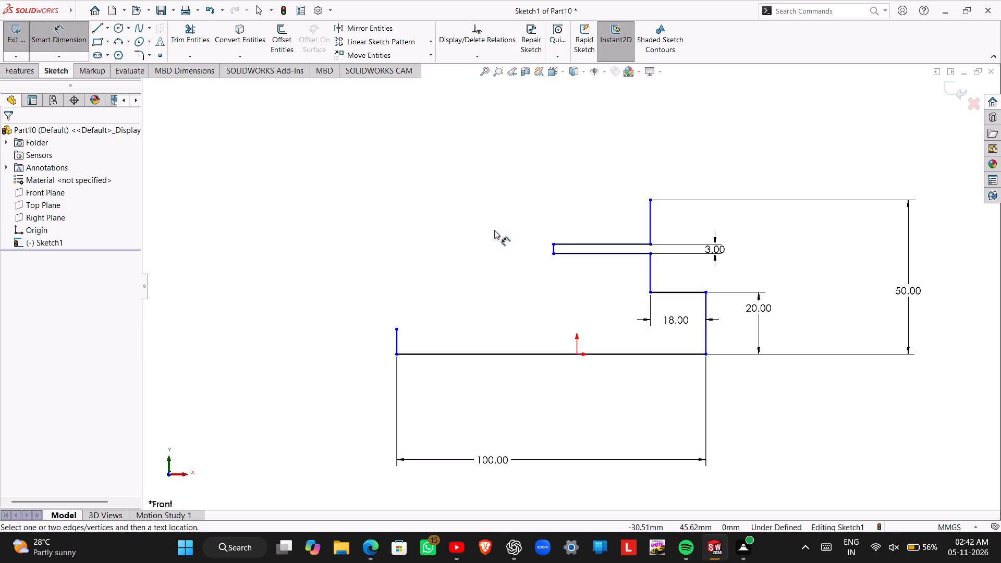
pyautogui.scroll(-3, 555, 246)
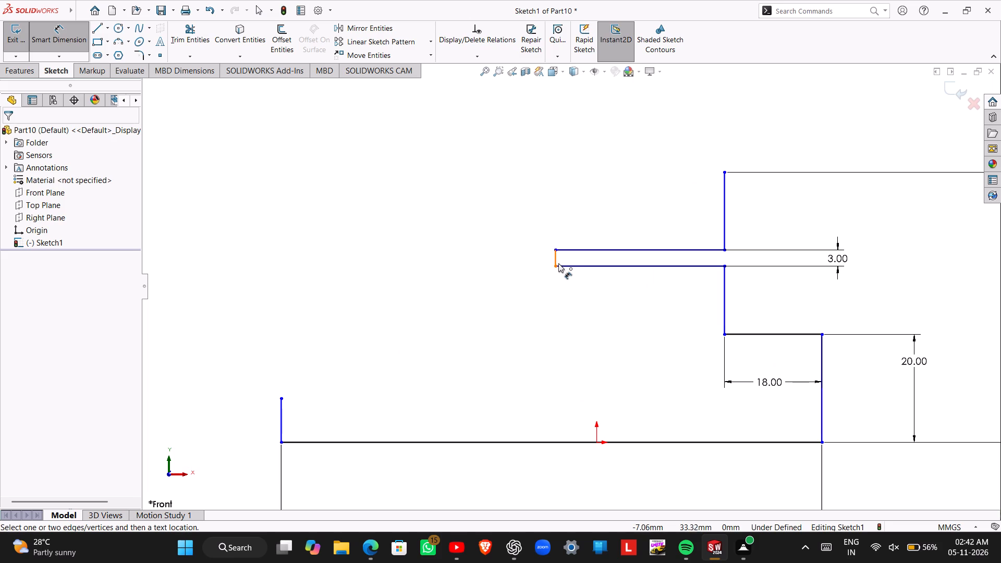
pyautogui.scroll(-3, 556, 258)
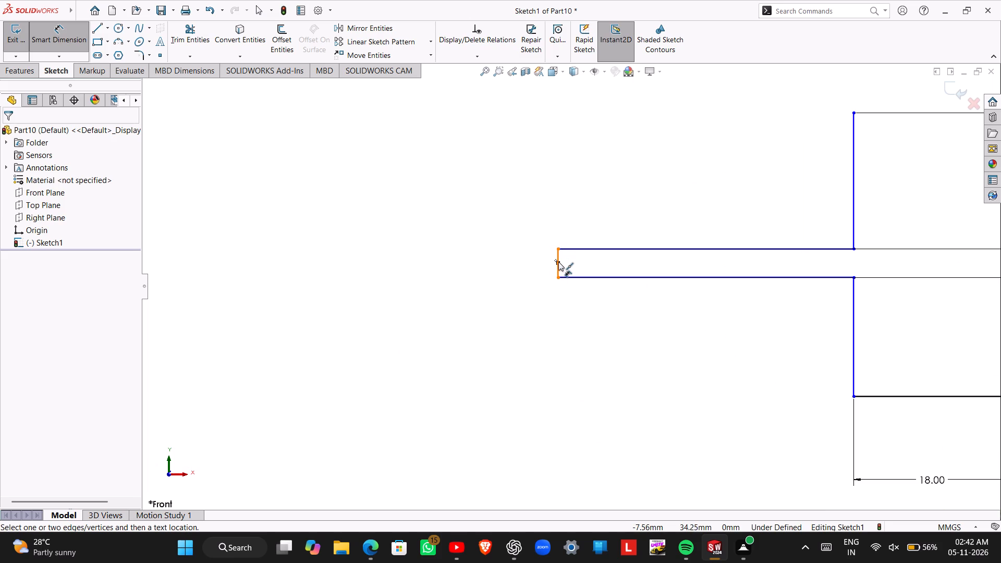
pyautogui.click(558, 262)
pyautogui.scroll(2, 544, 331)
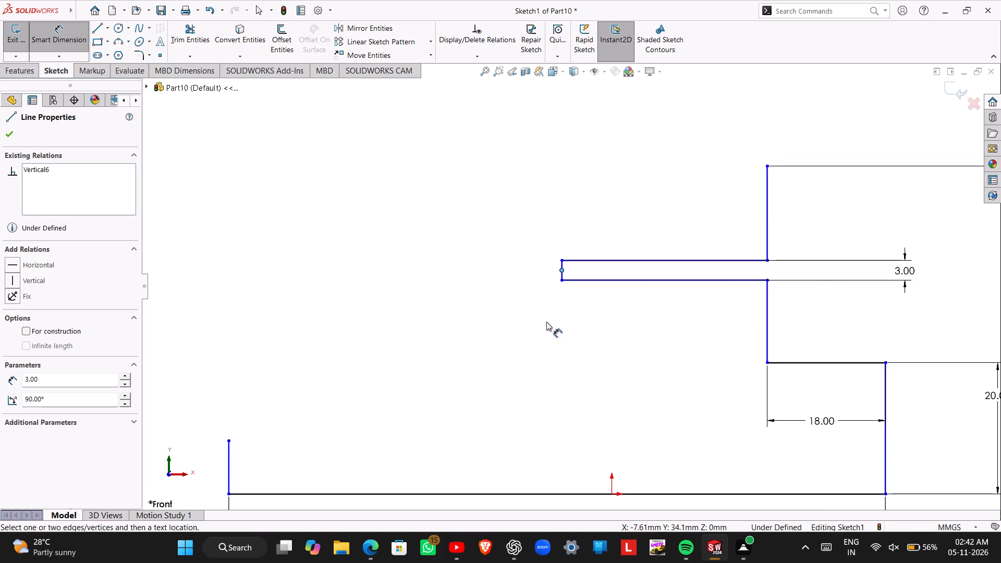
pyautogui.scroll(3, 550, 317)
pyautogui.click(544, 405)
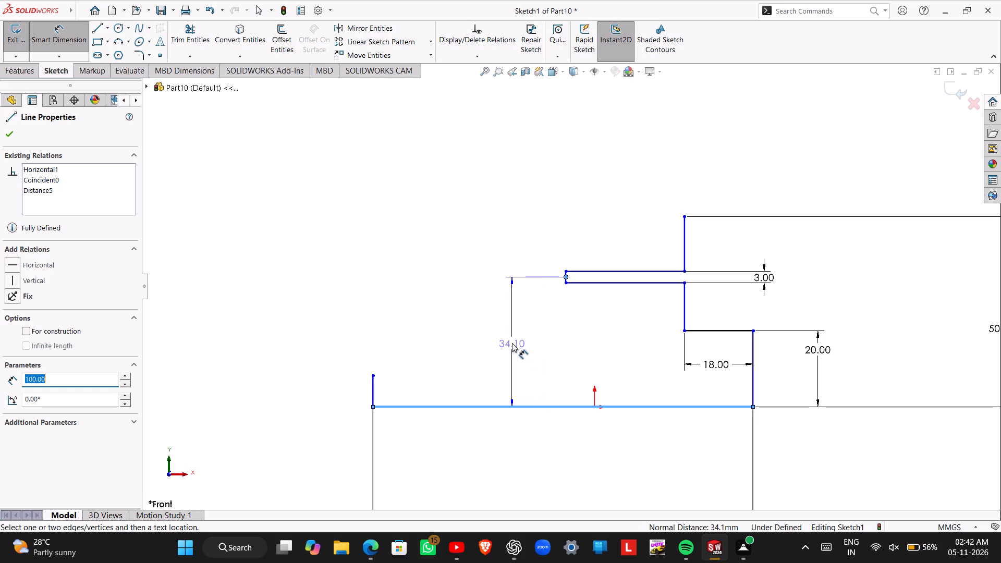
pyautogui.click(512, 343)
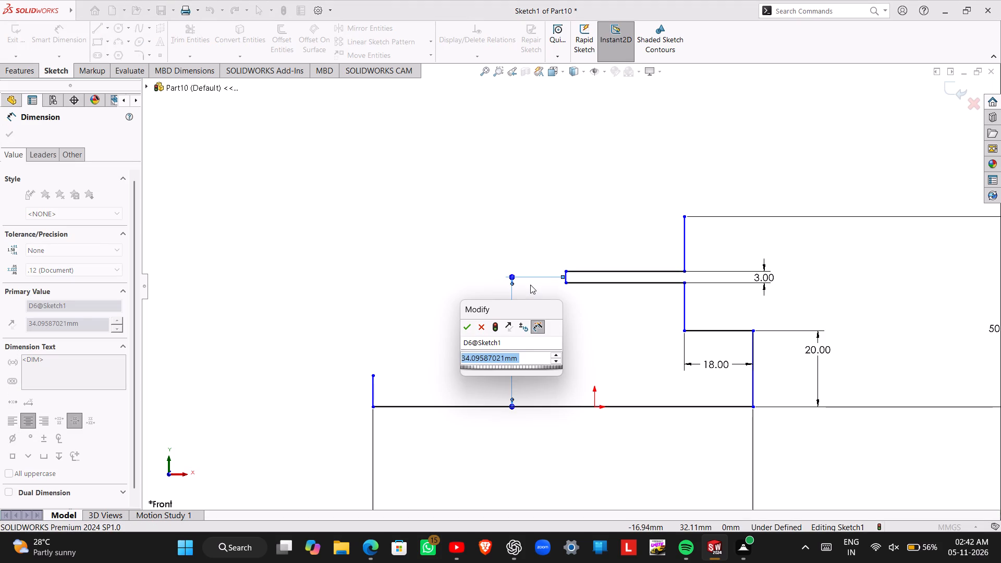
pyautogui.write('30')
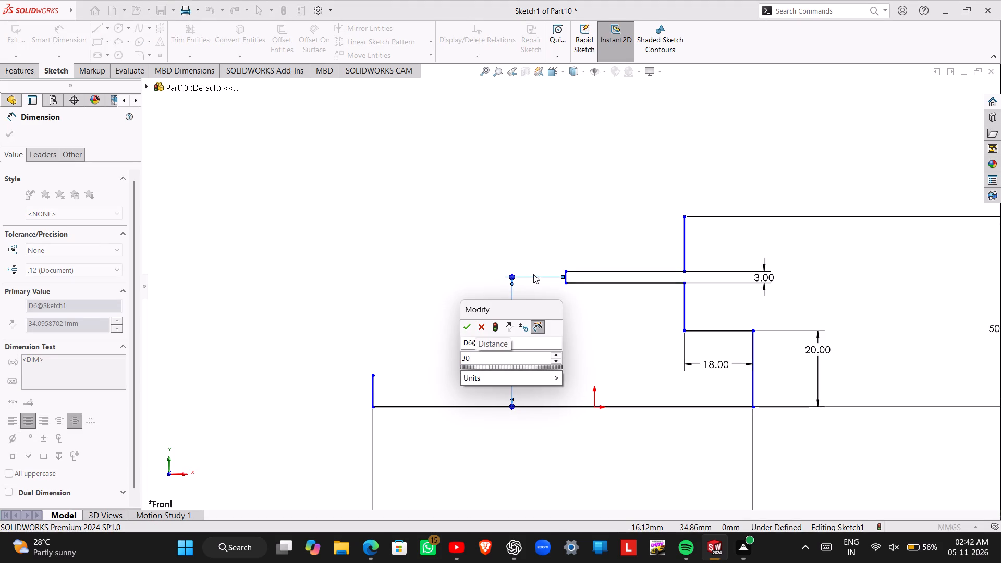
pyautogui.press('Return')
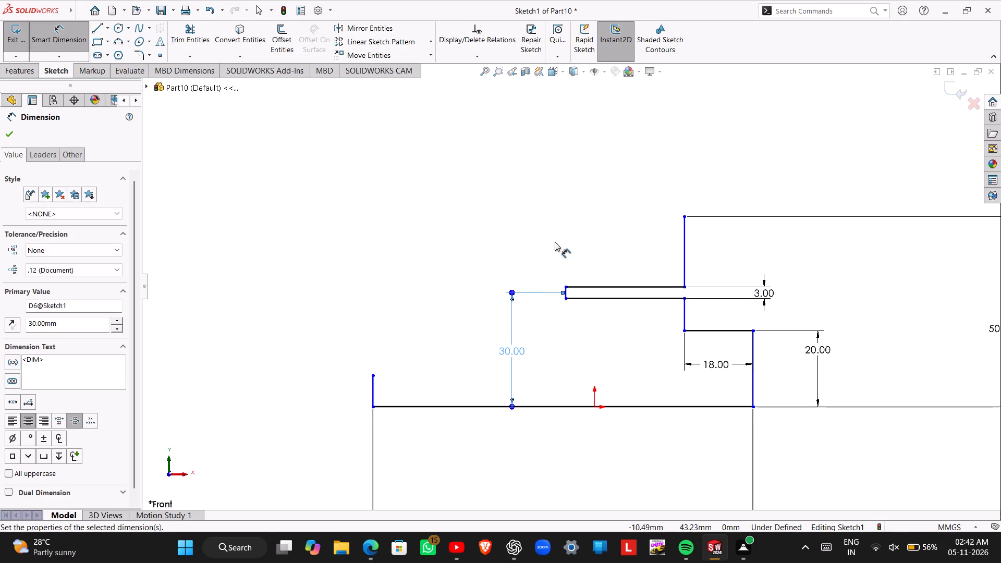
pyautogui.press('Escape')
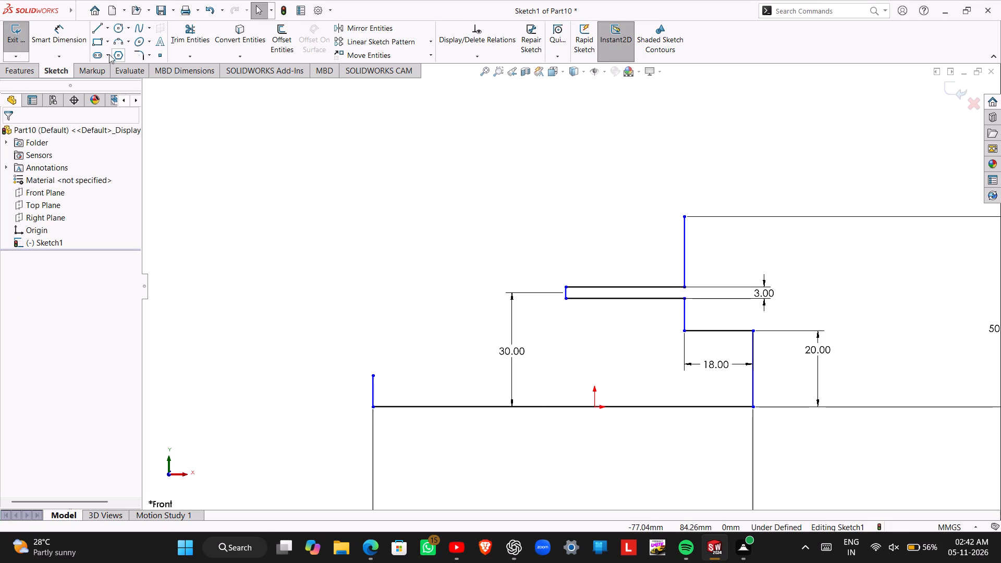
# Sketch a circle of about 15.6 mm radius around the notch's inner end, centred level with the notch's midline just beyond that end.
pyautogui.click(116, 24)
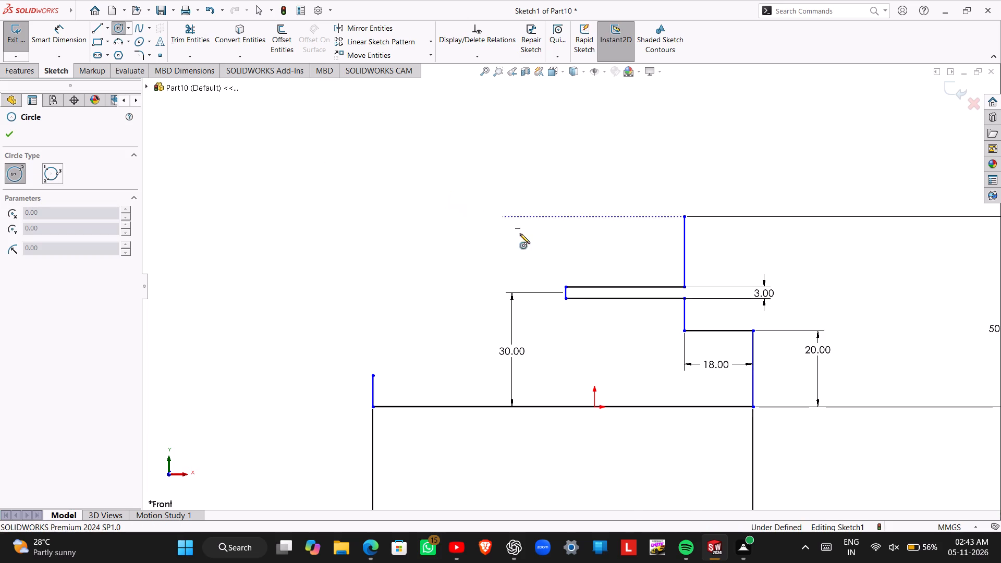
pyautogui.click(536, 292)
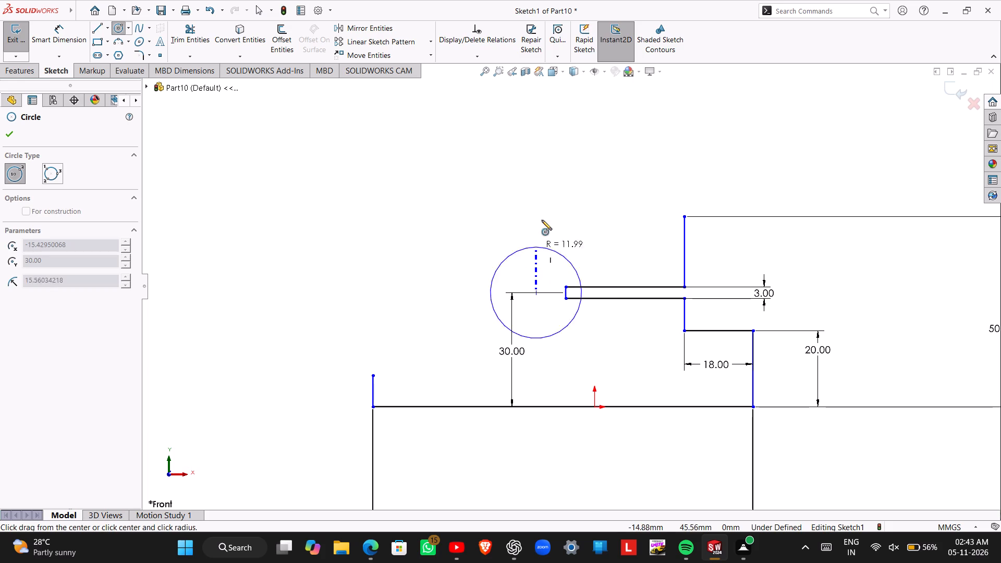
pyautogui.click(531, 234)
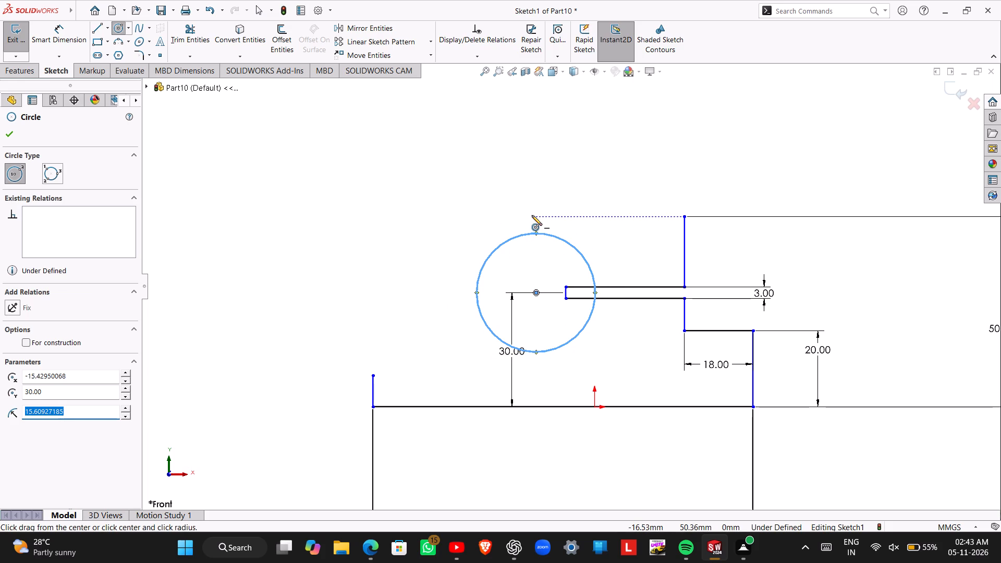
pyautogui.press('Escape')
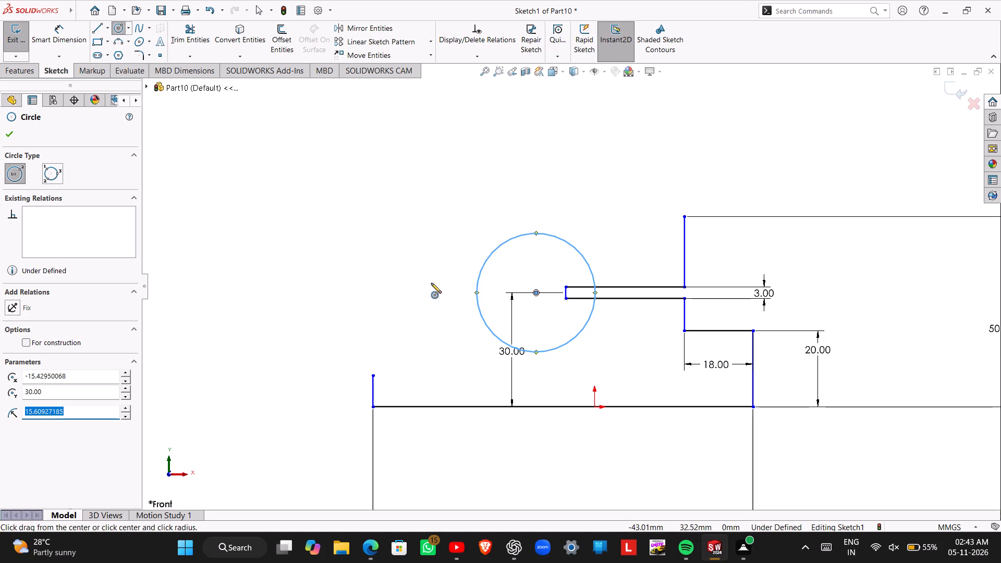
# Dimension the circle's diameter to 24 mm.
pyautogui.moveTo(429, 290); pyautogui.dragTo(441, 206, button='right')
pyautogui.click(521, 234)
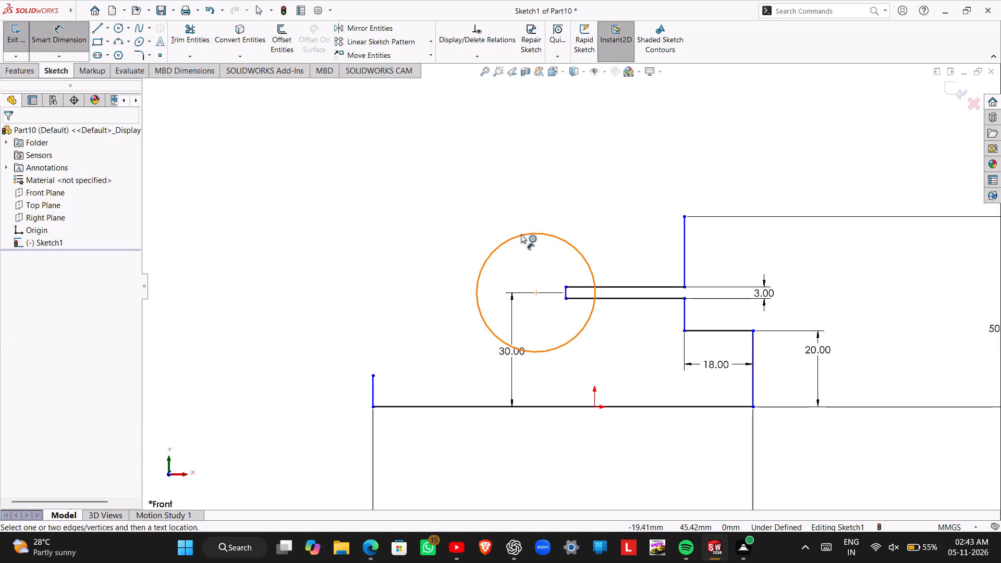
pyautogui.click(519, 201)
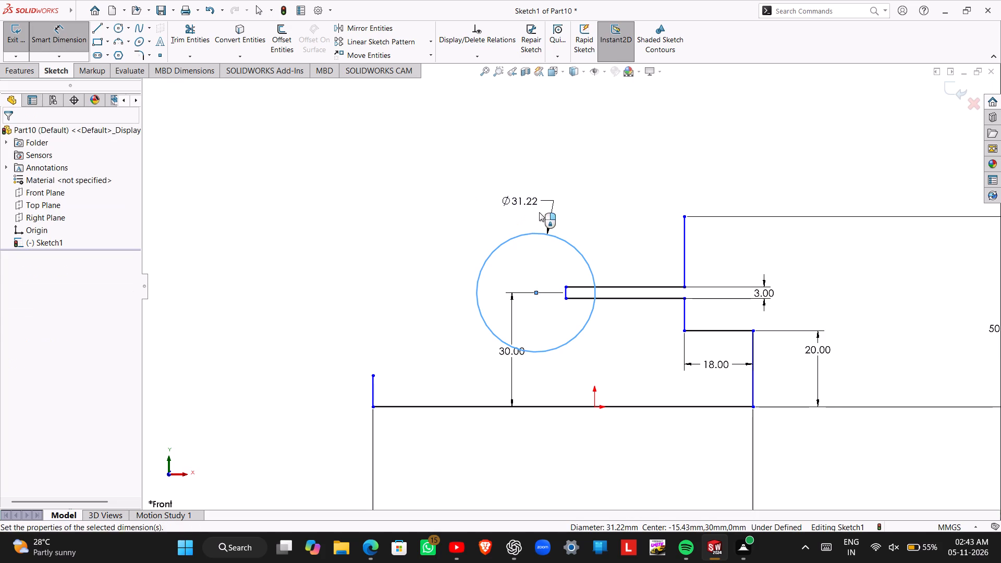
pyautogui.write('24')
pyautogui.press('Return')
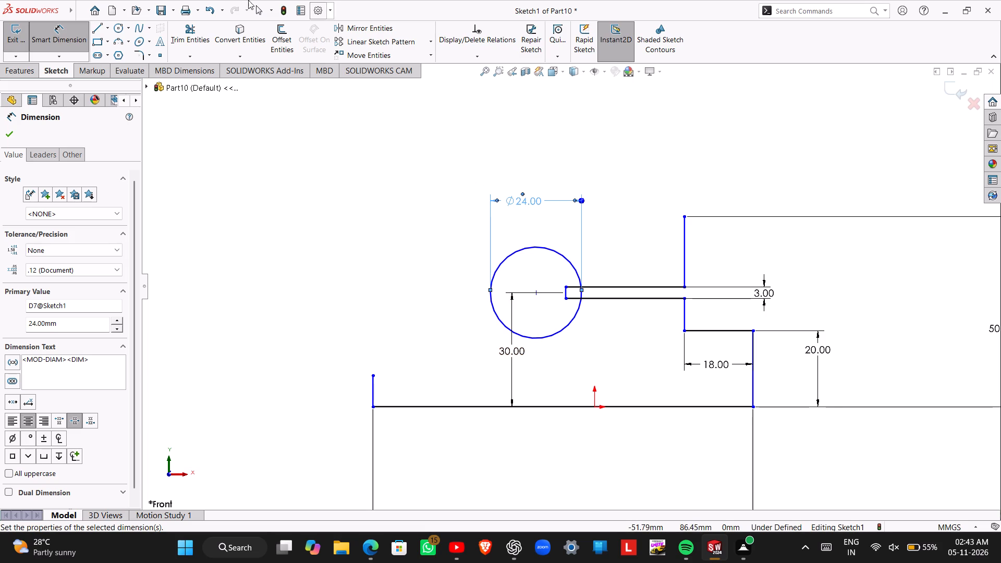
# Trim away the slot's inner end and line segments inside the 24 mm circle, and the circle's arc between the two slot lines.
pyautogui.click(184, 40)
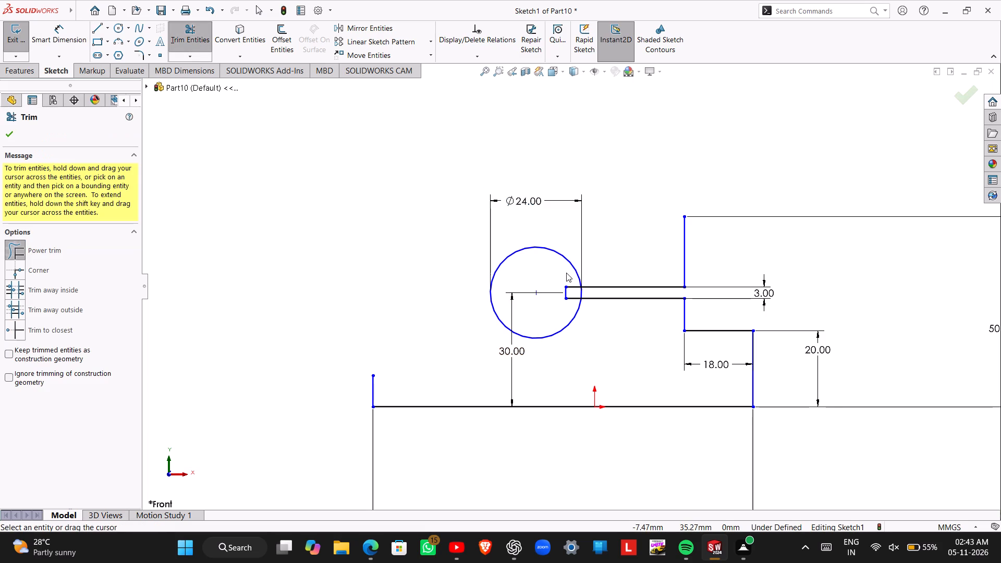
pyautogui.moveTo(566, 273); pyautogui.dragTo(567, 293)
pyautogui.moveTo(567, 293); pyautogui.dragTo(562, 291)
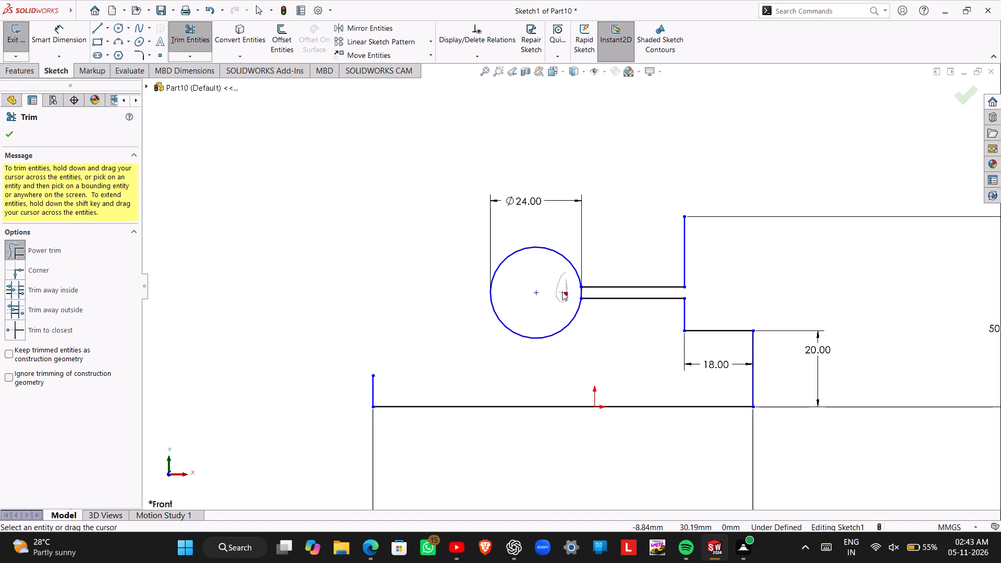
pyautogui.moveTo(562, 291); pyautogui.dragTo(594, 291)
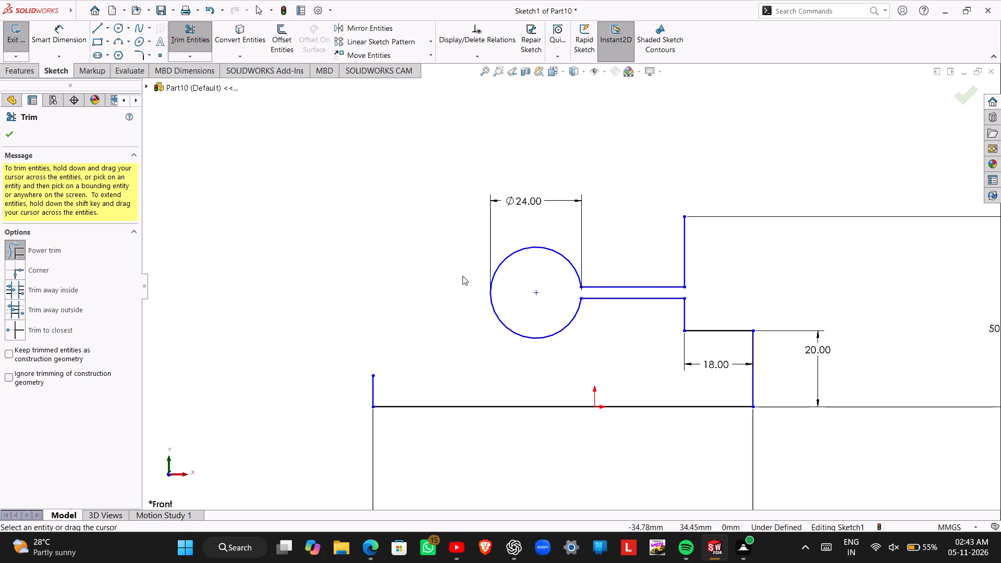
pyautogui.click(237, 205)
pyautogui.click(5, 134)
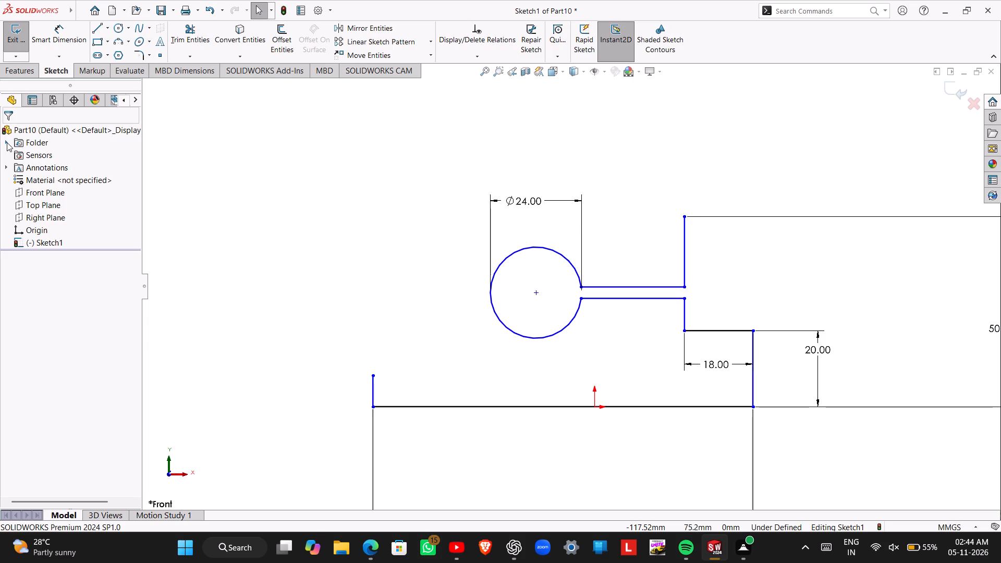
# Dimension the short vertical line at the free end of the base, opposite the 18 mm ledge, to 25 mm.
pyautogui.moveTo(311, 387); pyautogui.dragTo(304, 300, button='right')
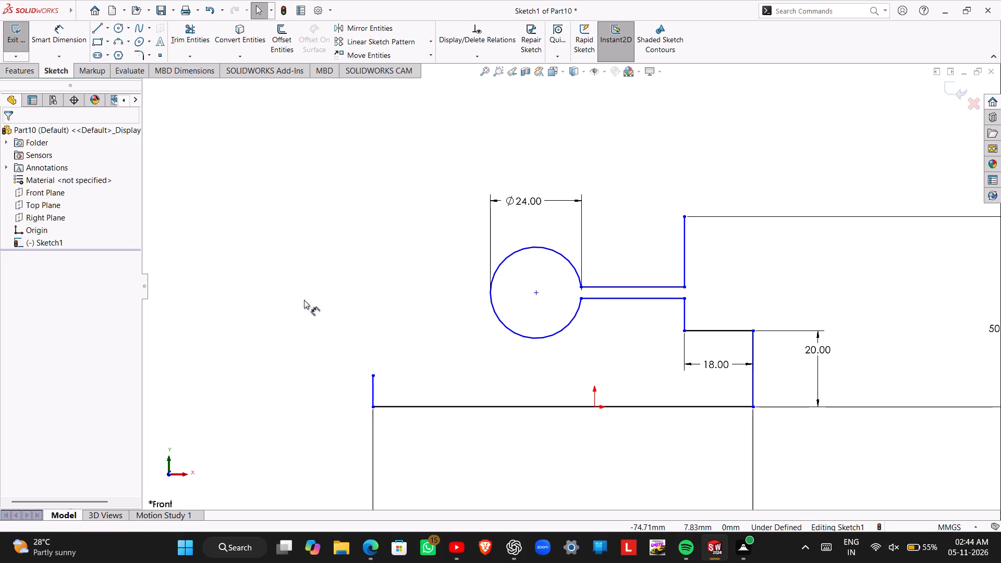
pyautogui.moveTo(304, 300); pyautogui.dragTo(306, 284, button='right')
pyautogui.click(371, 398)
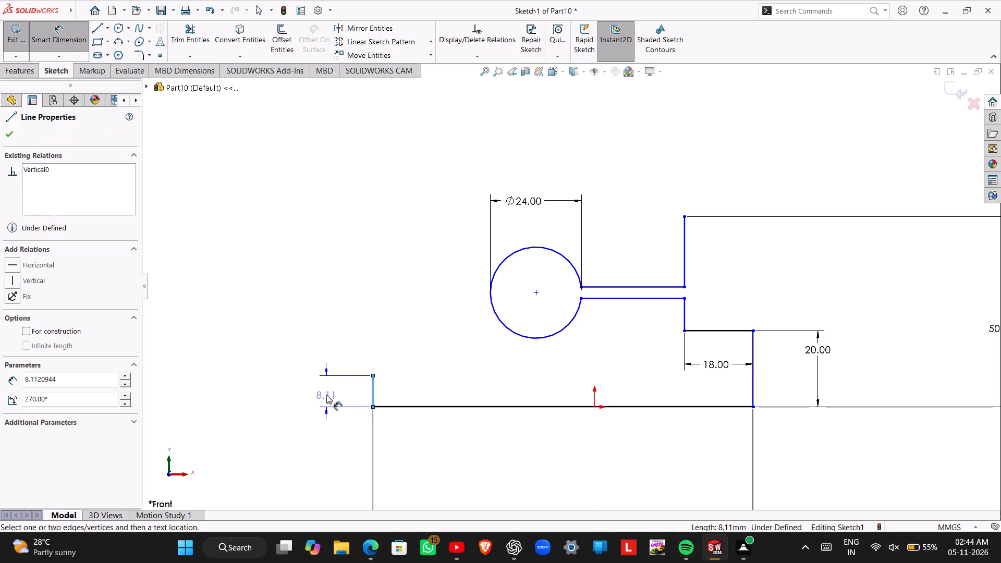
pyautogui.click(326, 395)
pyautogui.press('2')
pyautogui.press('5')
pyautogui.press('Return')
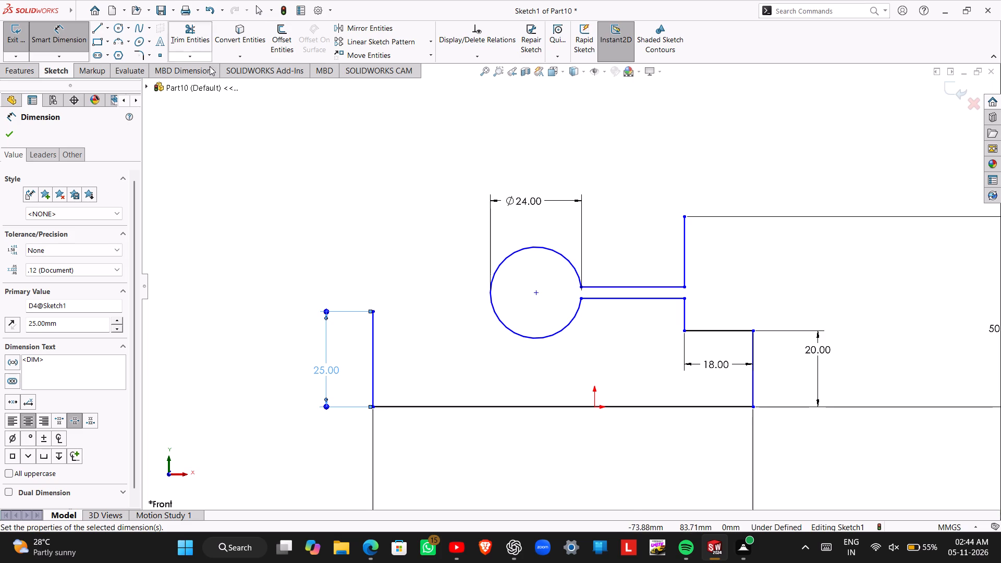
pyautogui.press('Escape')
# Sketch a sloped line about 48.6 mm long from the 25 mm line's upper end to a point level with the profile's top.
pyautogui.click(99, 26)
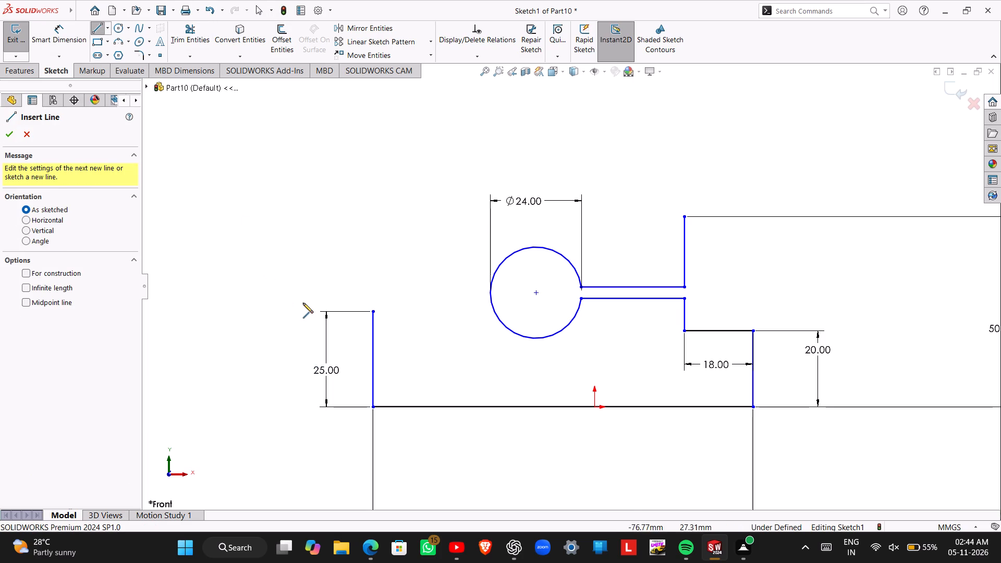
pyautogui.click(372, 312)
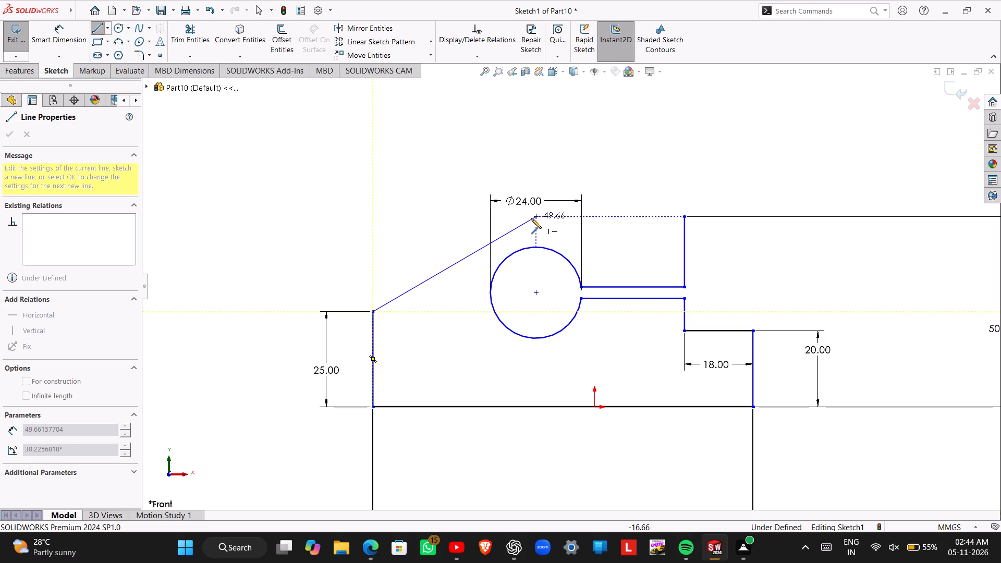
pyautogui.click(531, 218)
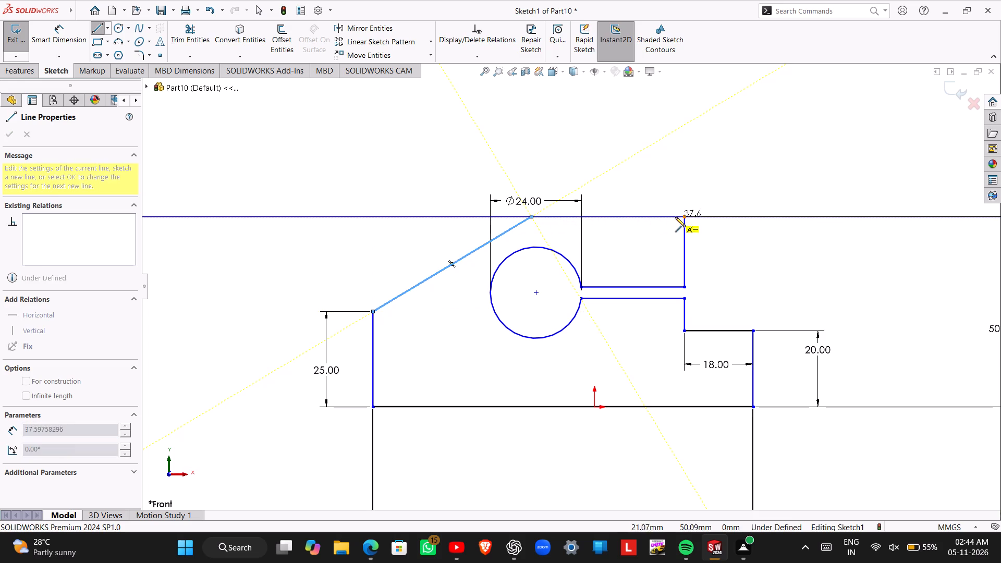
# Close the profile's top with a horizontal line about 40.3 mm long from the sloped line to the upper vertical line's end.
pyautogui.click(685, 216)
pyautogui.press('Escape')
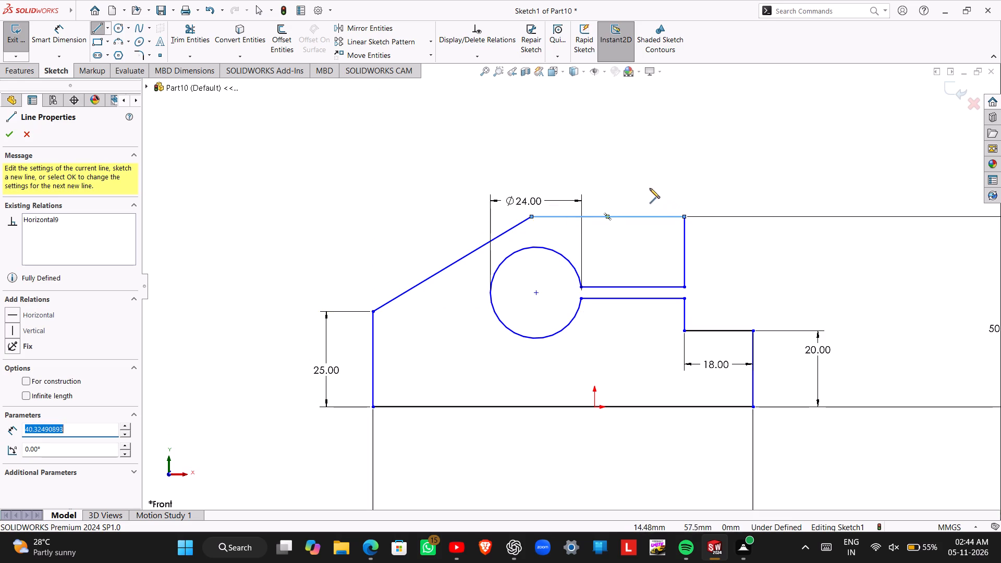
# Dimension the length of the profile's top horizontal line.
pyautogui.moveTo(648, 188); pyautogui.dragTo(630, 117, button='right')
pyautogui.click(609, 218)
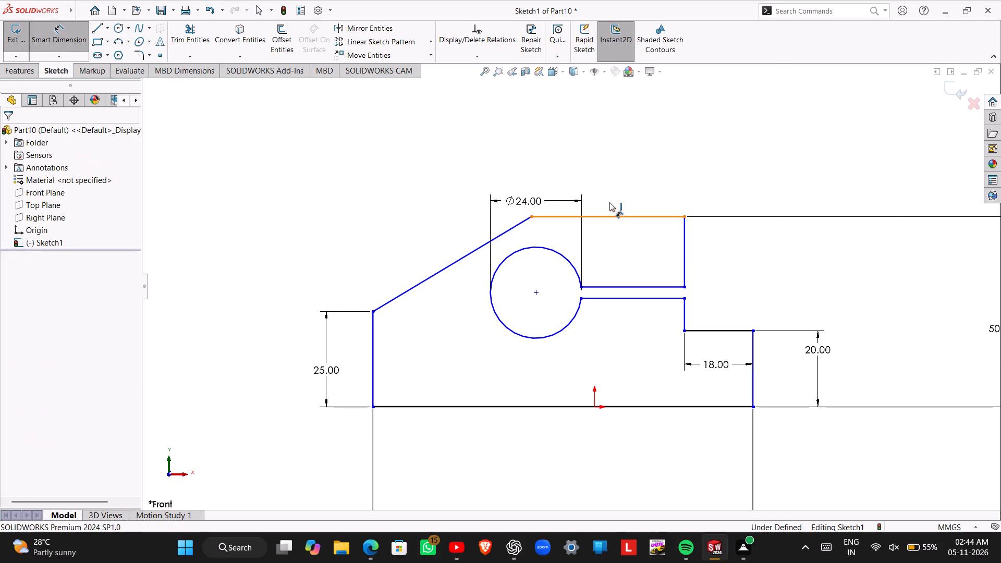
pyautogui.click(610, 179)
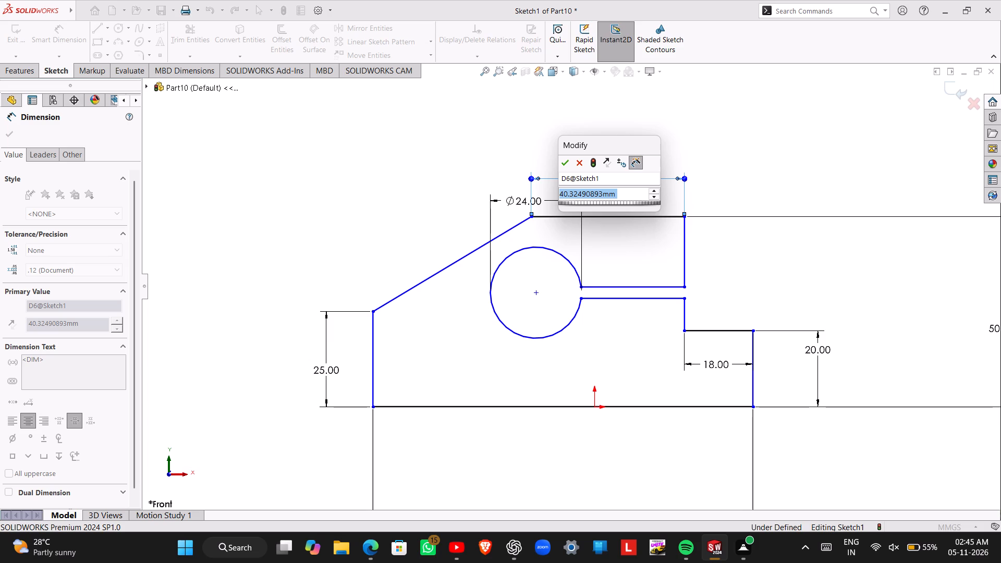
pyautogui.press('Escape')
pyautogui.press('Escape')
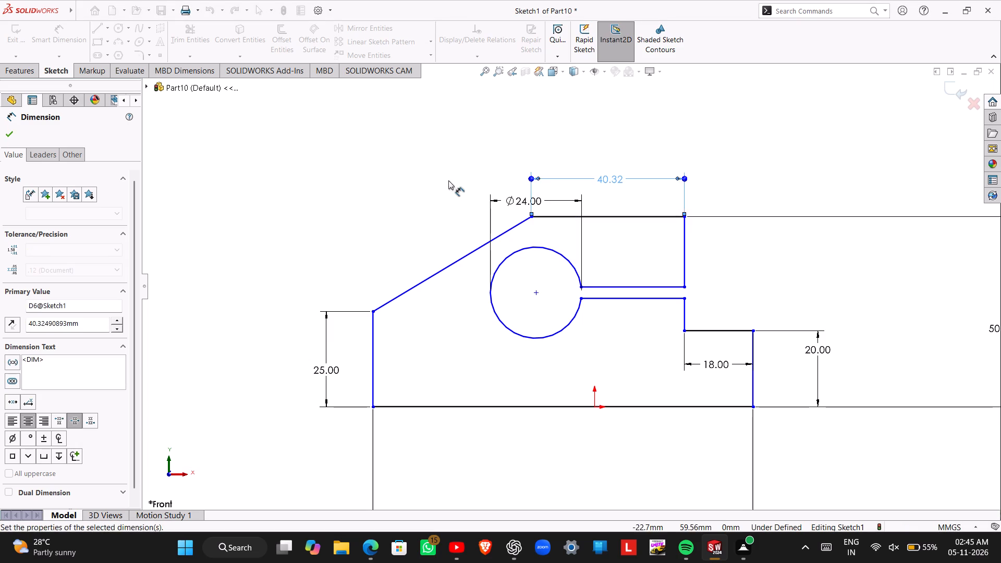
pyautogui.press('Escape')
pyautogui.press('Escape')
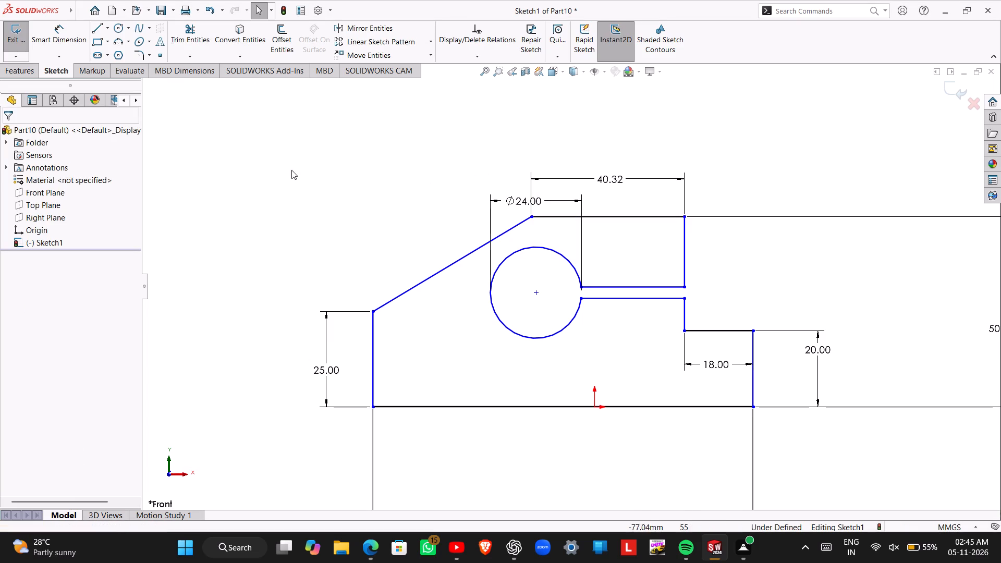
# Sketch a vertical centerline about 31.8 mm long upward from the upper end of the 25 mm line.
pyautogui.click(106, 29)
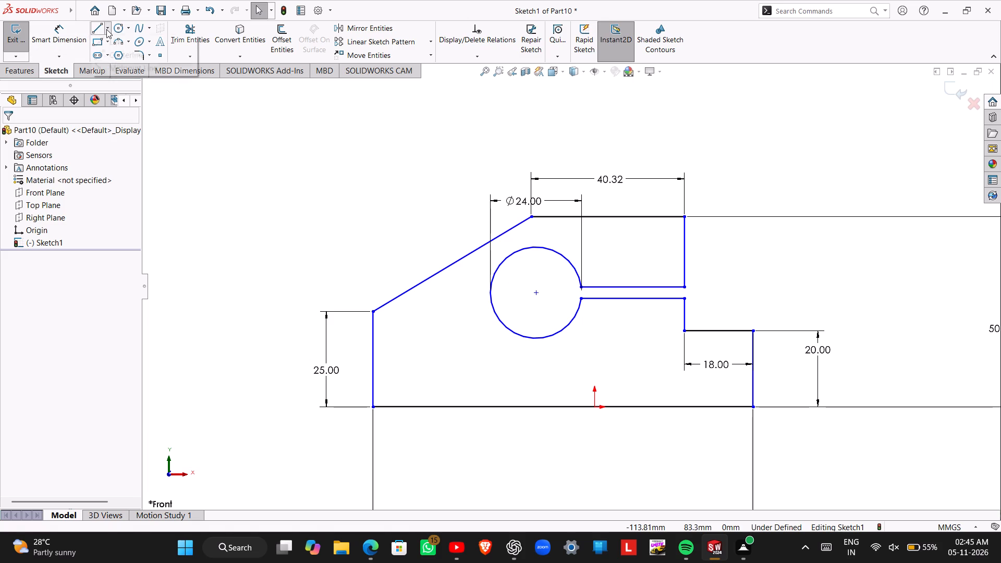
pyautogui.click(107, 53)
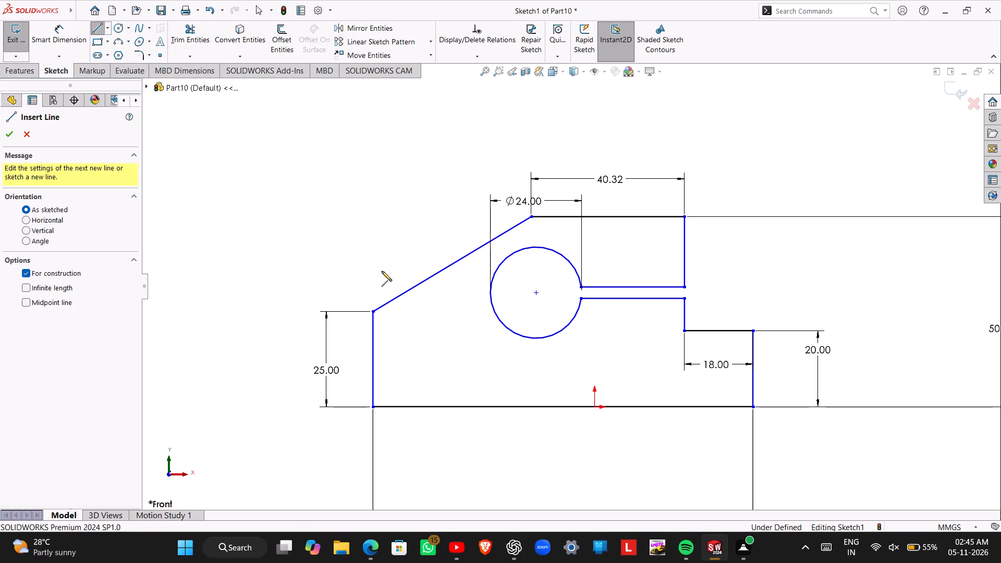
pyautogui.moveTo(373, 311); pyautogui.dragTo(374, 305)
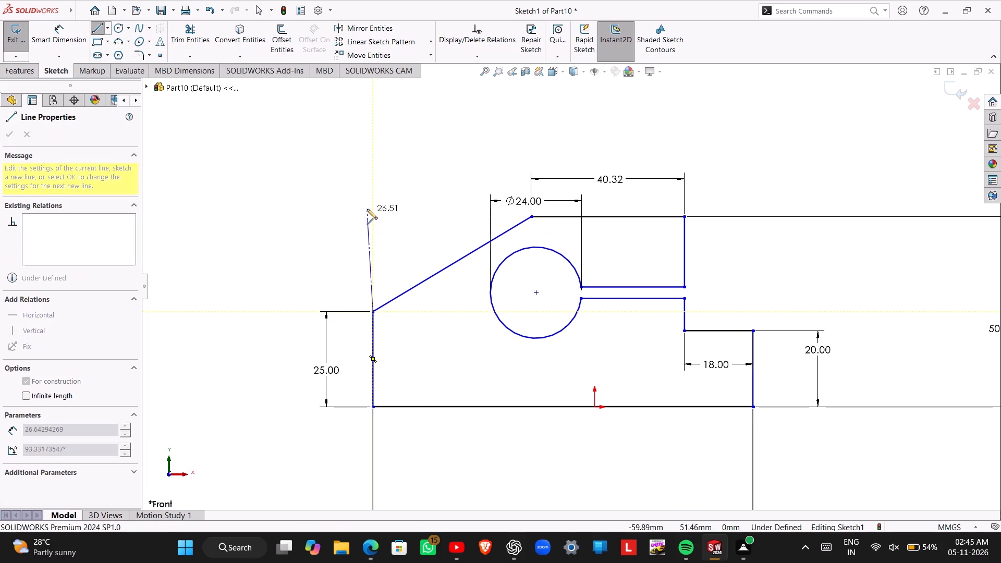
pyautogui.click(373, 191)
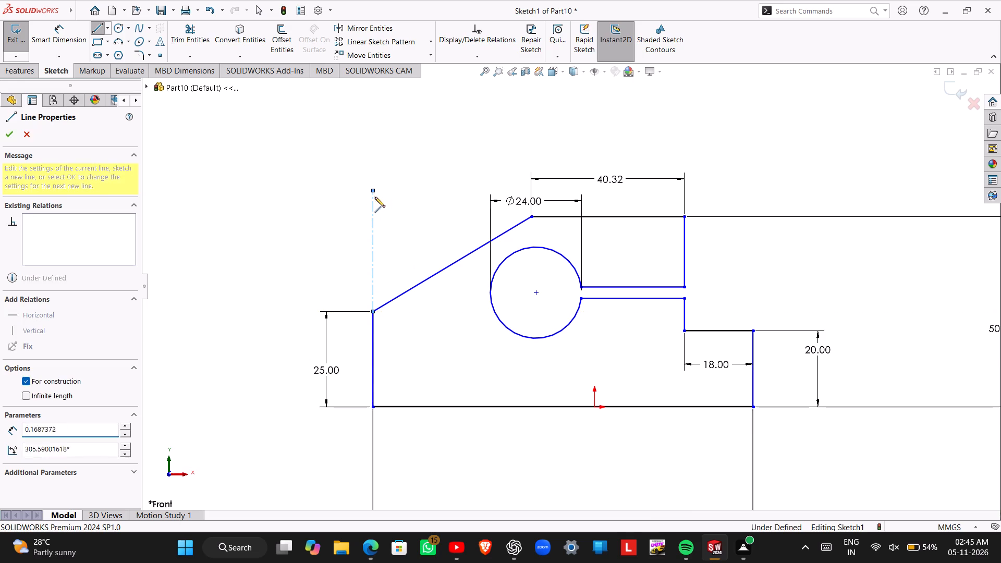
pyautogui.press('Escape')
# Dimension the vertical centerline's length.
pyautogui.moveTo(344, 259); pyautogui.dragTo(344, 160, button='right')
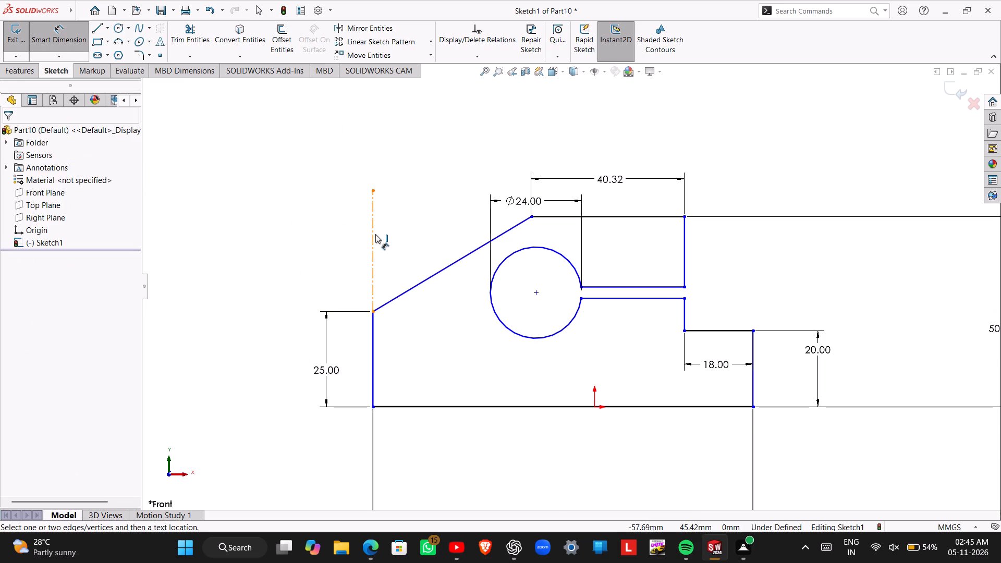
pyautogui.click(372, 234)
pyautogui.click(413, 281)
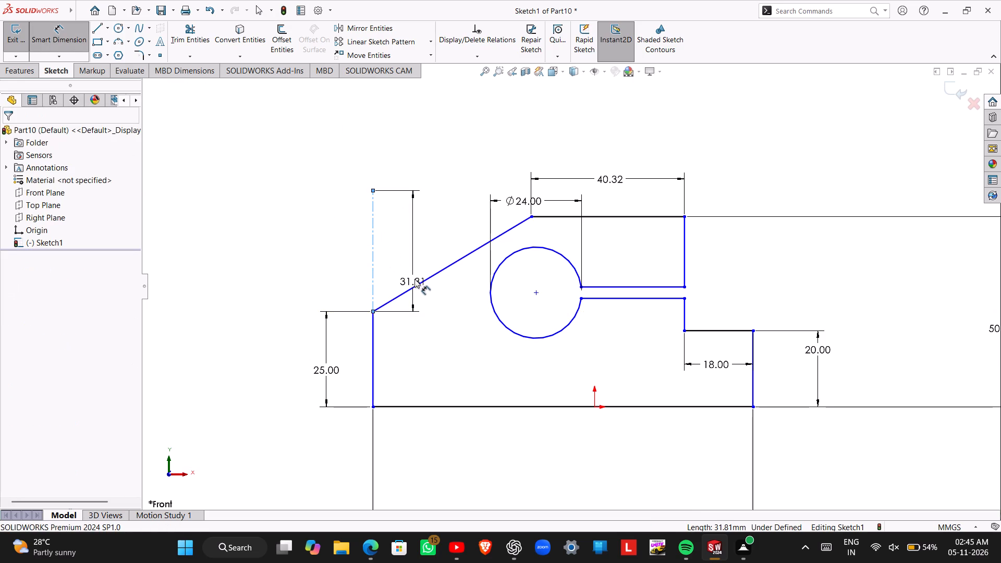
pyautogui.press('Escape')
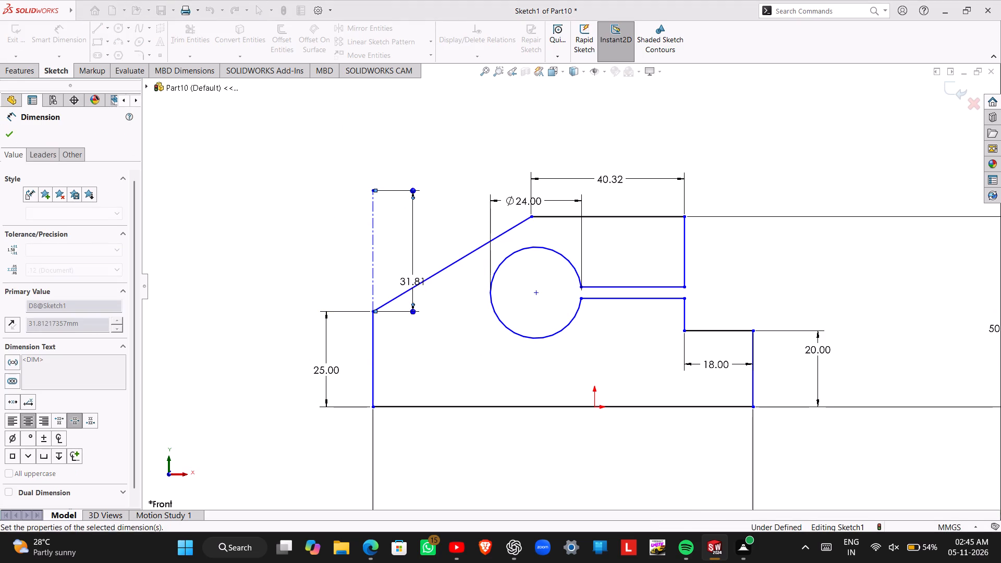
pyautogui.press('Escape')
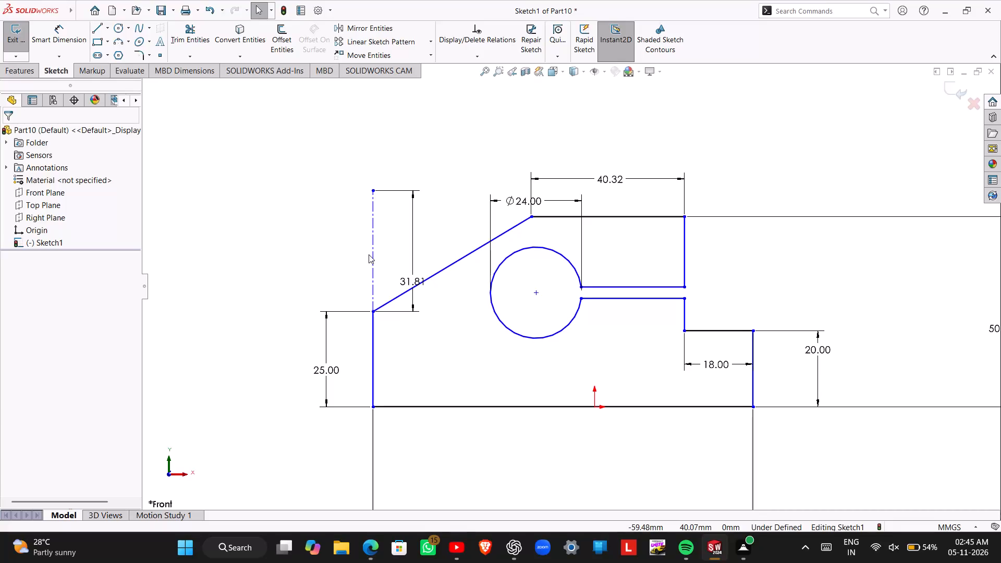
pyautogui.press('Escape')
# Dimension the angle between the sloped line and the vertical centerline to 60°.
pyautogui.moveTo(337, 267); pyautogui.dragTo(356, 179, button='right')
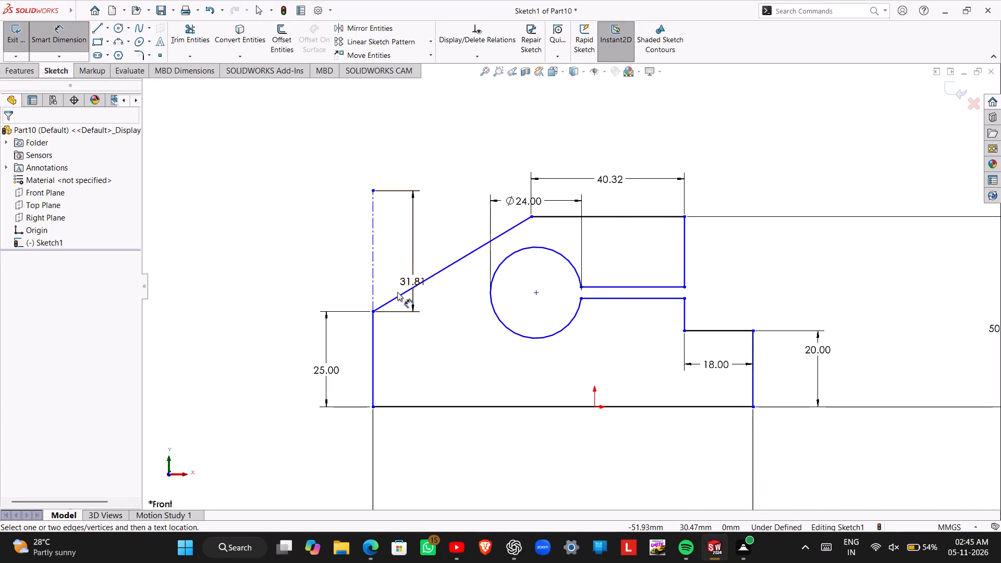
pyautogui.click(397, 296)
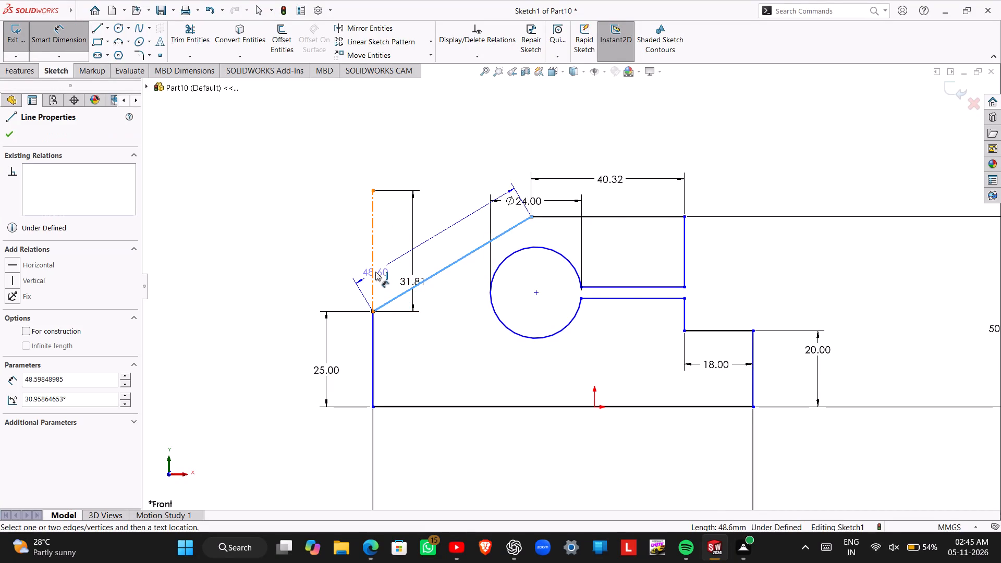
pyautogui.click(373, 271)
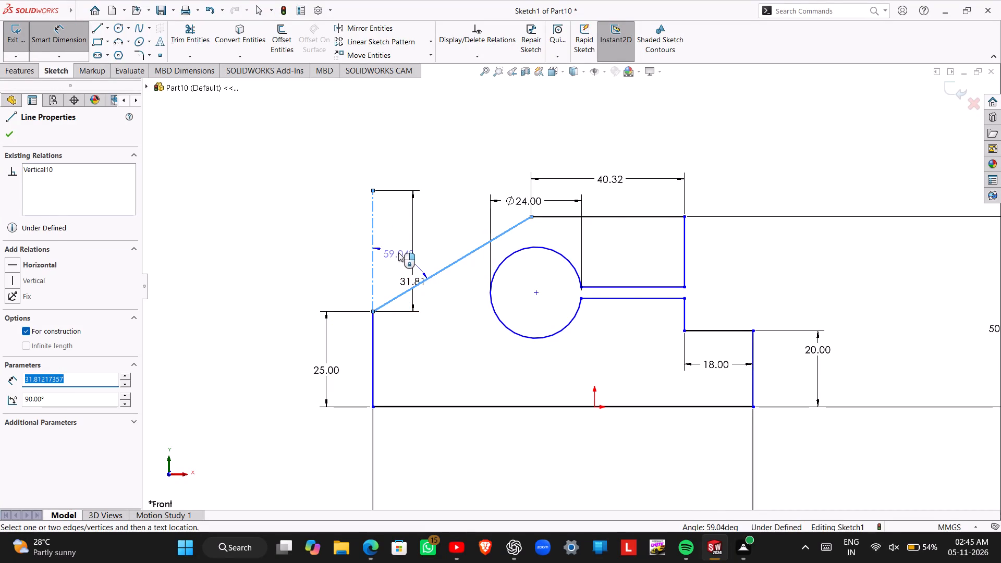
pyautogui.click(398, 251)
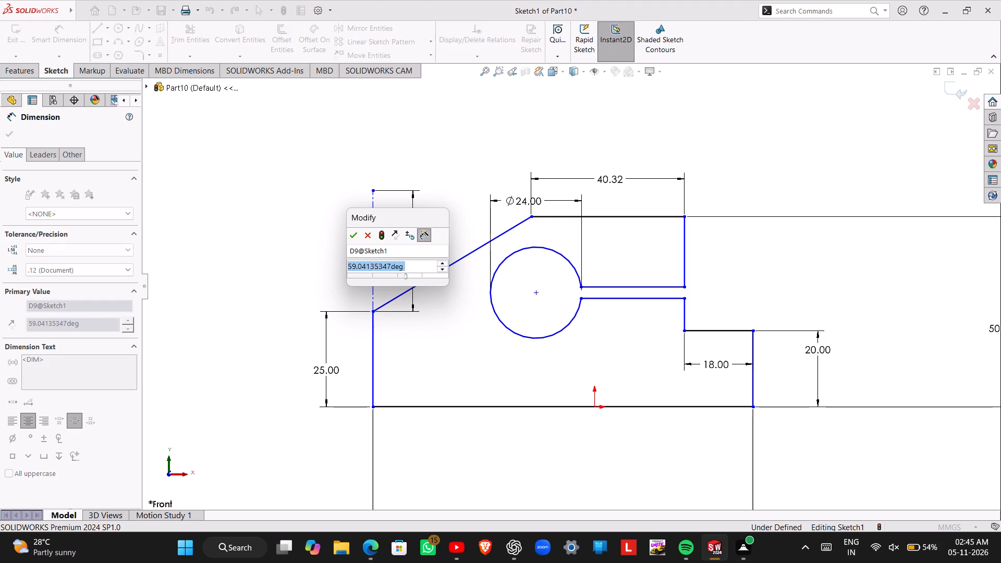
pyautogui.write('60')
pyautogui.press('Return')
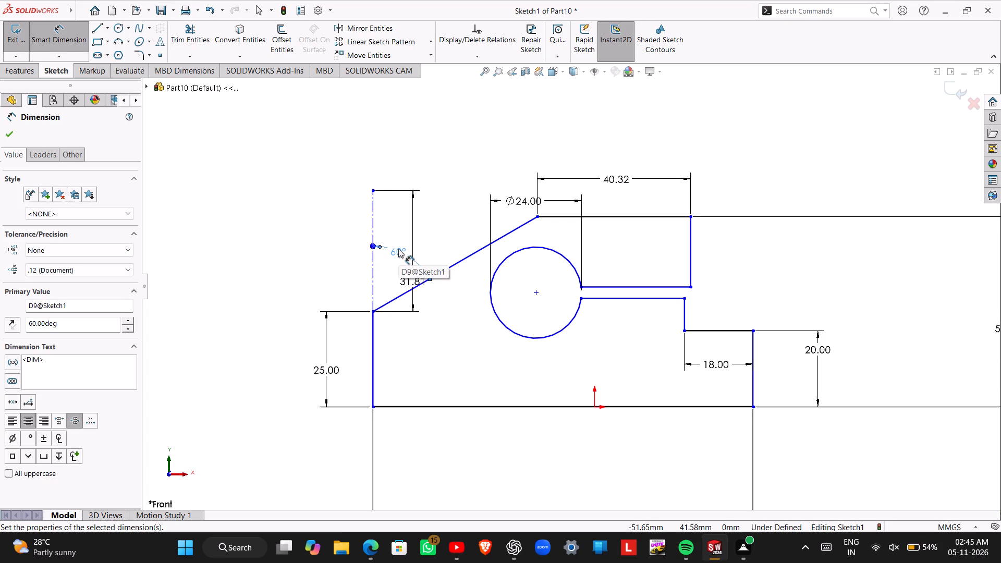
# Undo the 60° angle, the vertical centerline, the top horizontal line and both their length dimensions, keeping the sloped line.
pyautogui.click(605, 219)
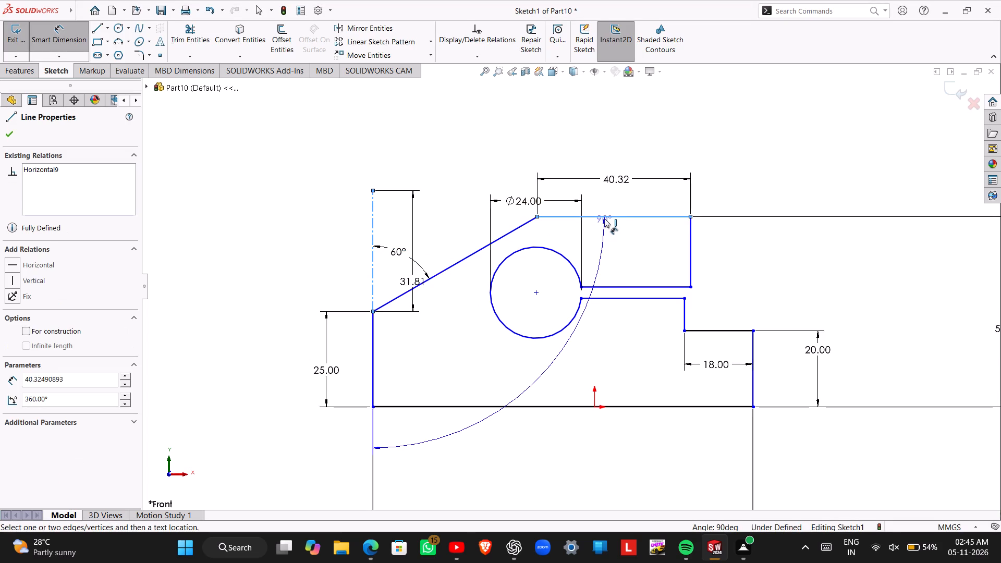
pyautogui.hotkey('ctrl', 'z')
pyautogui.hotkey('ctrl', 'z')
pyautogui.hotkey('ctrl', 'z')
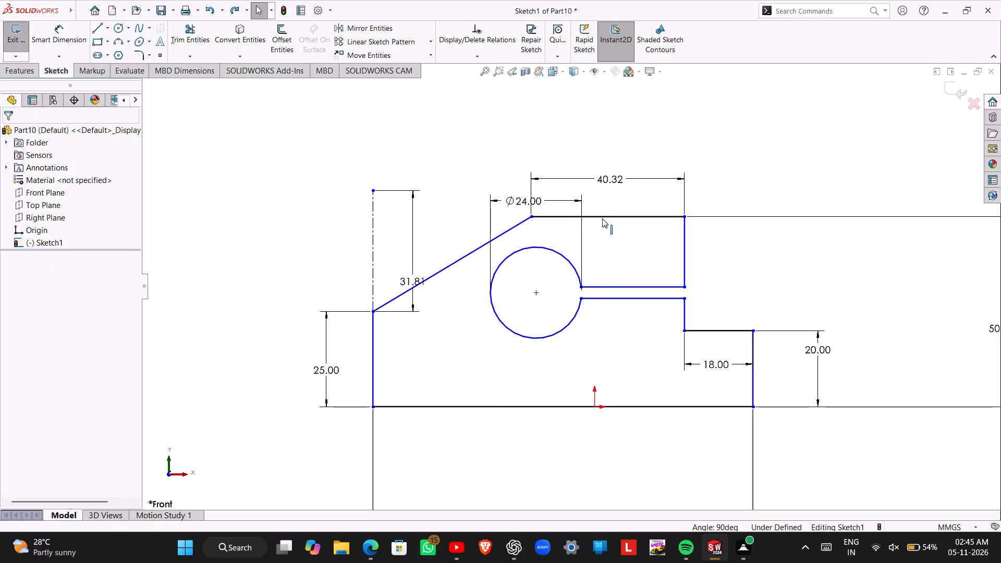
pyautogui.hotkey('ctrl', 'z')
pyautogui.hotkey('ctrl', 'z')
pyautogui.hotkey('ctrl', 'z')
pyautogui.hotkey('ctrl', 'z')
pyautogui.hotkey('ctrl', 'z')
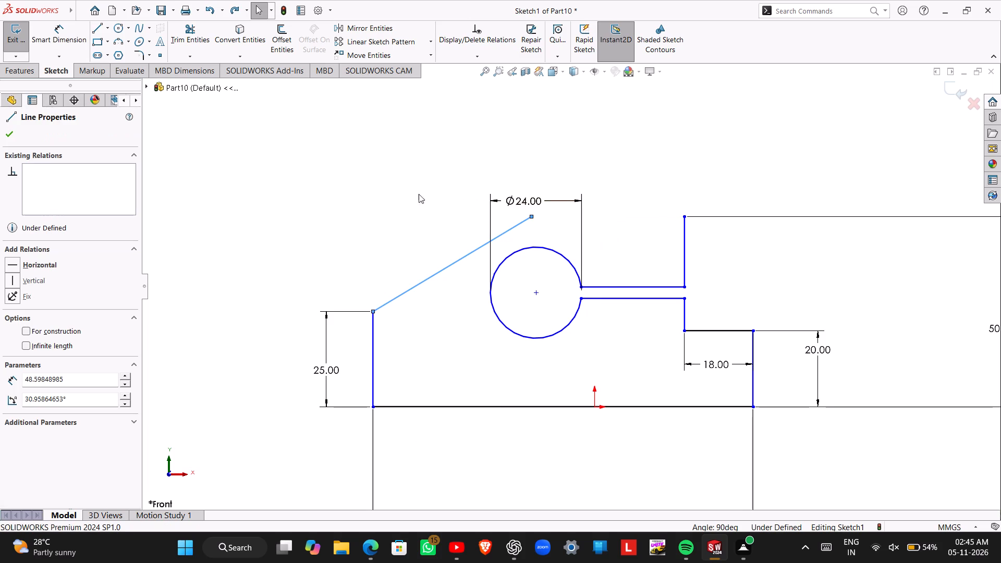
# Sketch a vertical centerline about 22 mm long upward from the upper end of the 25 mm line.
pyautogui.click(108, 28)
pyautogui.click(124, 59)
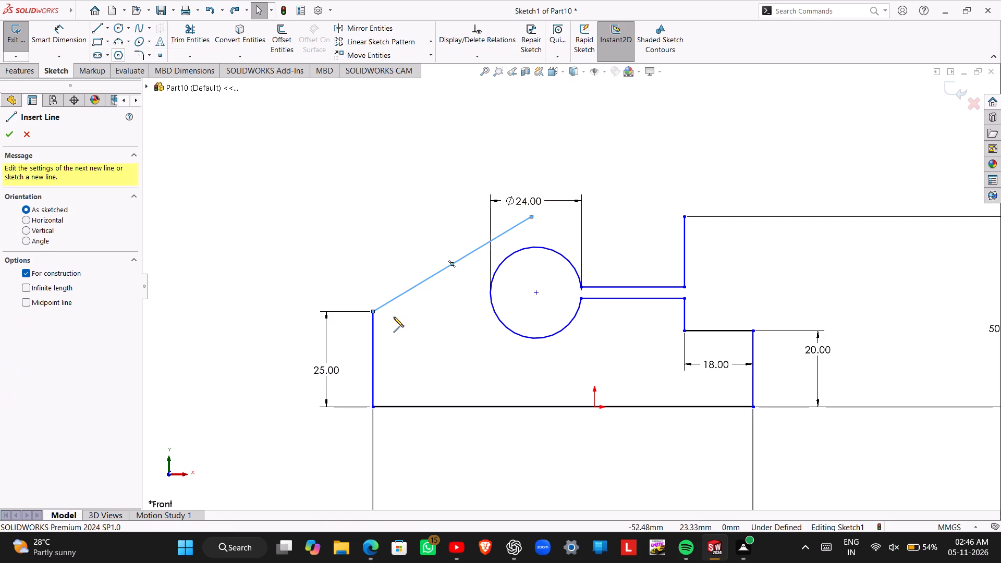
pyautogui.click(374, 311)
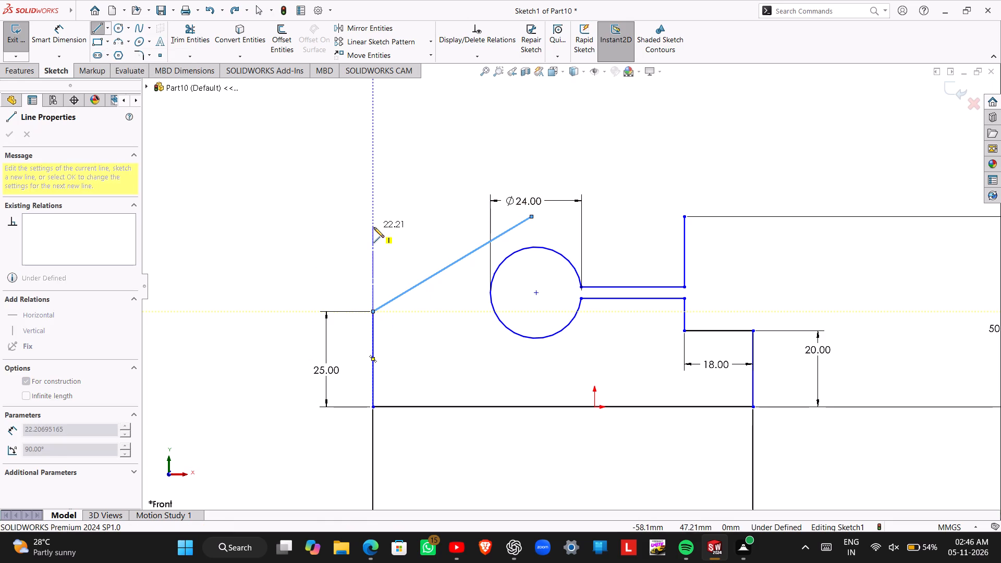
pyautogui.click(374, 227)
pyautogui.press('Escape')
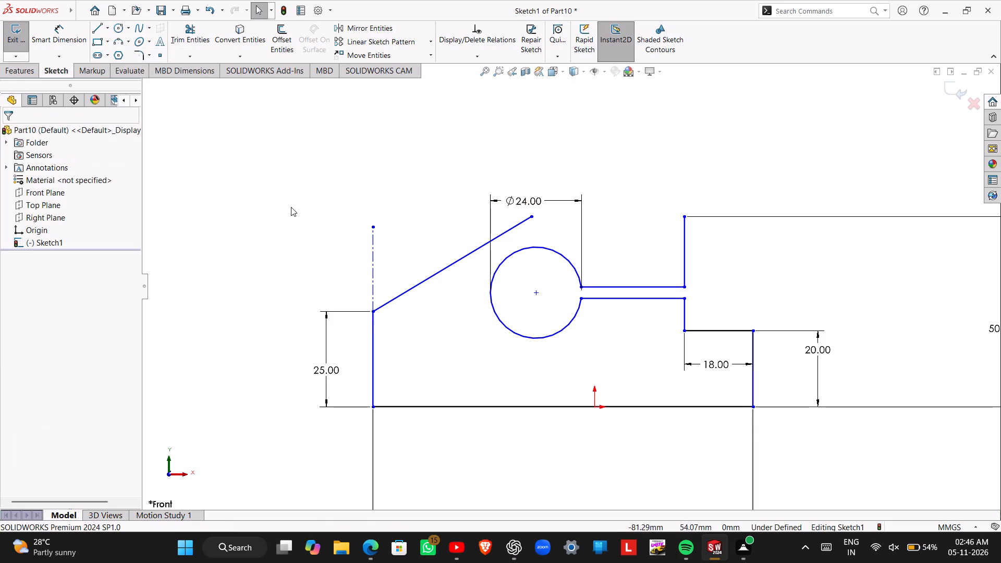
# Dimension the angle between the vertical centerline and the sloped line to 60°.
pyautogui.moveTo(288, 244); pyautogui.dragTo(302, 155, button='right')
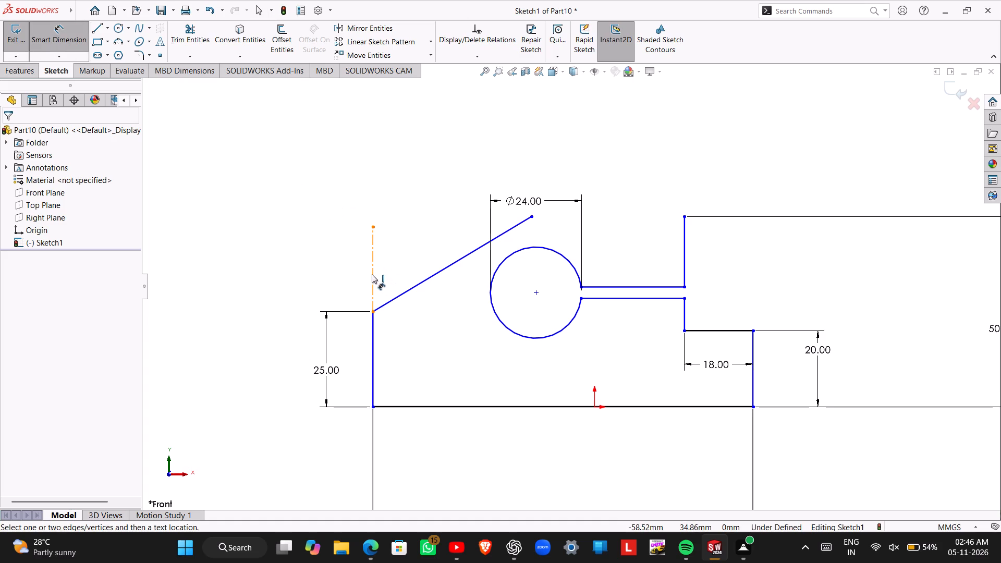
pyautogui.click(372, 274)
pyautogui.click(398, 293)
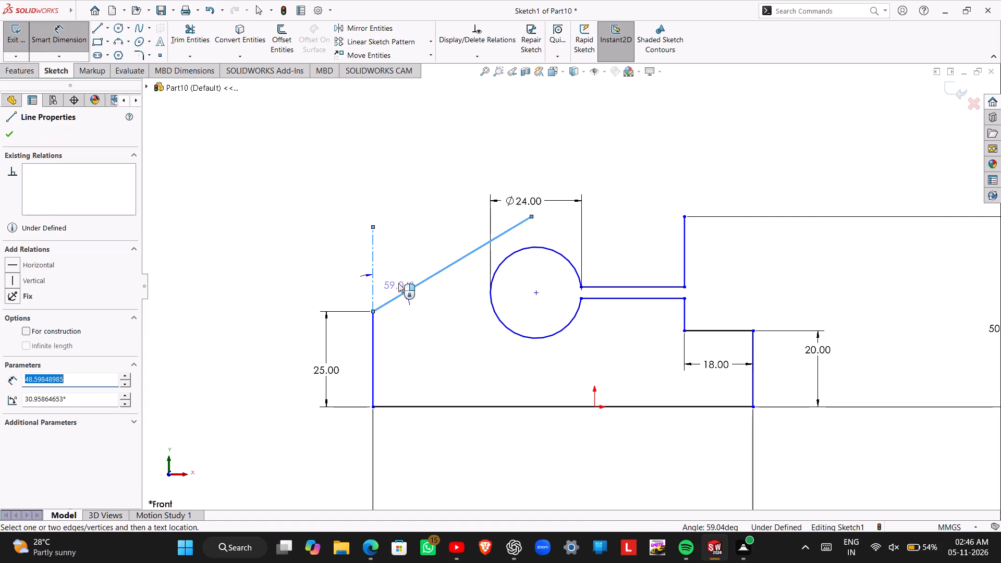
pyautogui.click(401, 260)
pyautogui.write('60')
pyautogui.press('Return')
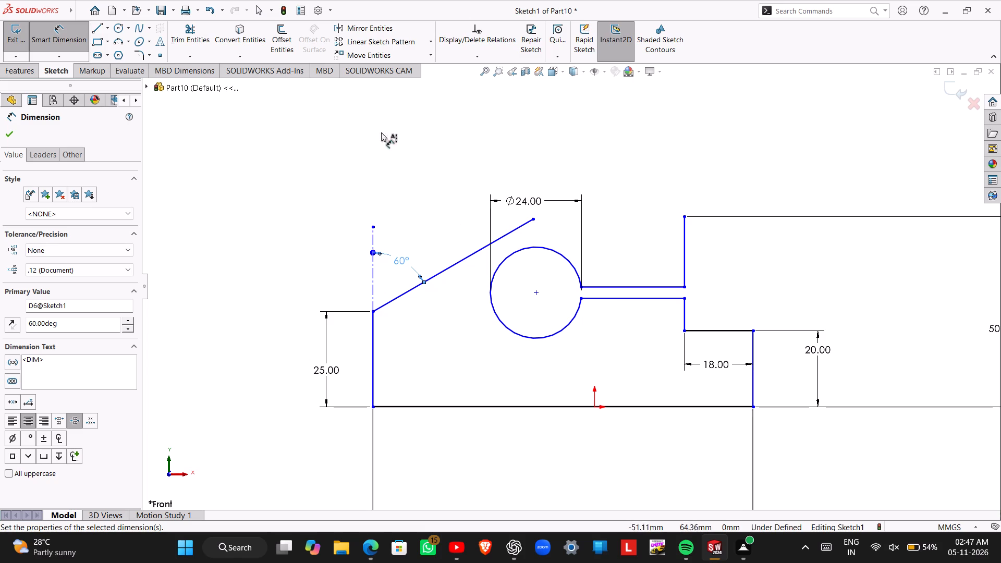
# Join the sloped line's upper end to the upper end of the vertical line above the slot, and make the joining line horizontal.
pyautogui.click(96, 29)
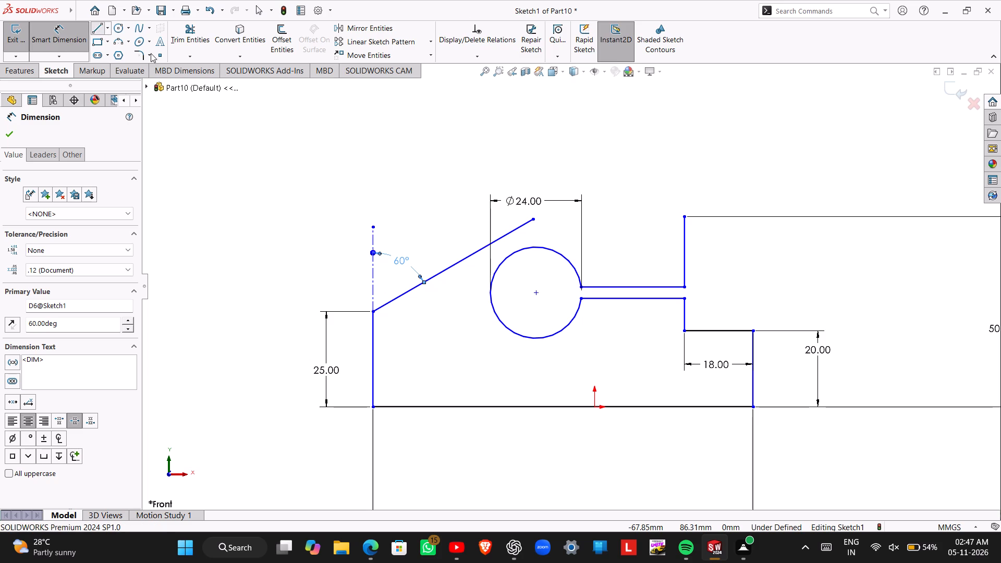
pyautogui.click(534, 218)
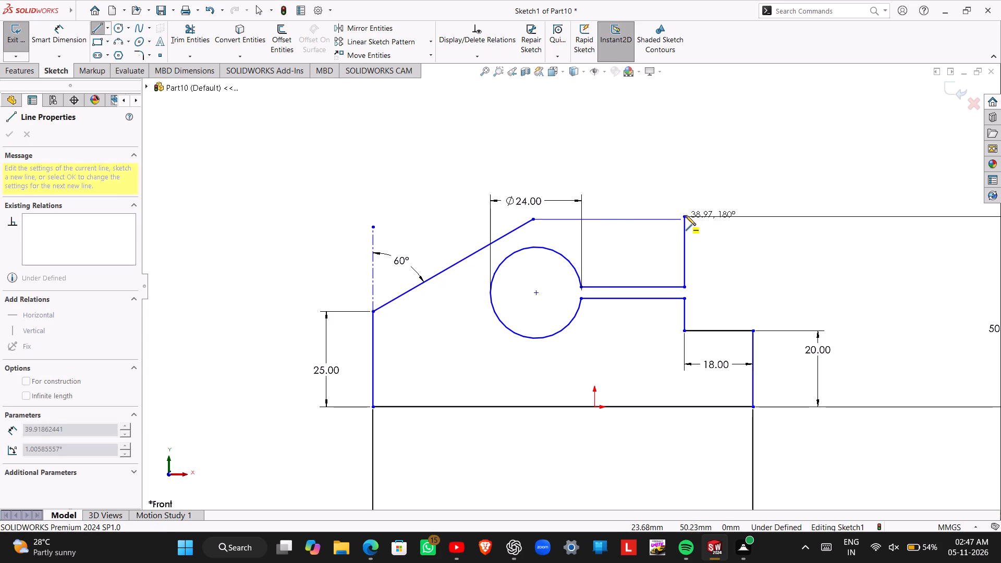
pyautogui.click(686, 215)
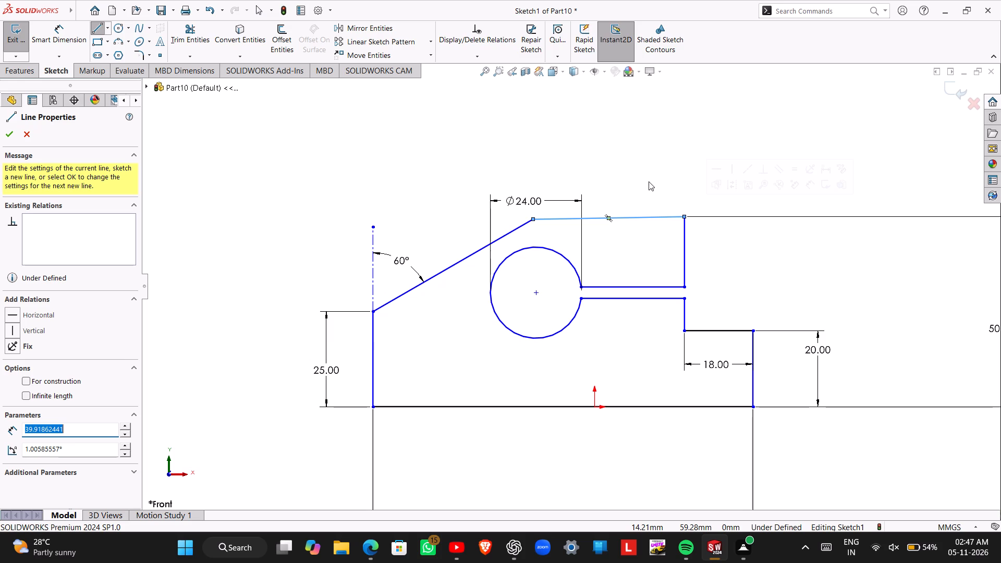
pyautogui.press('Escape')
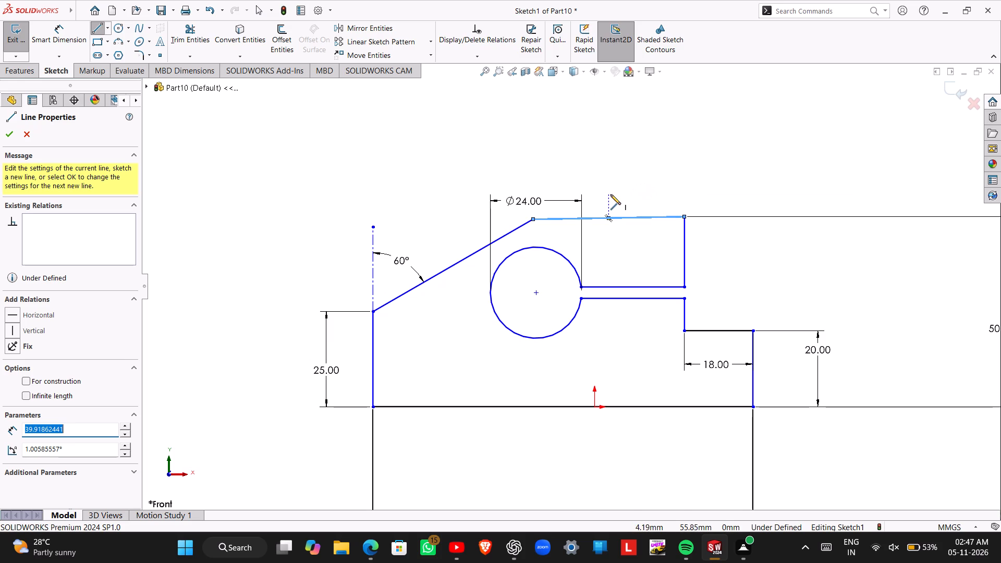
pyautogui.press('Escape')
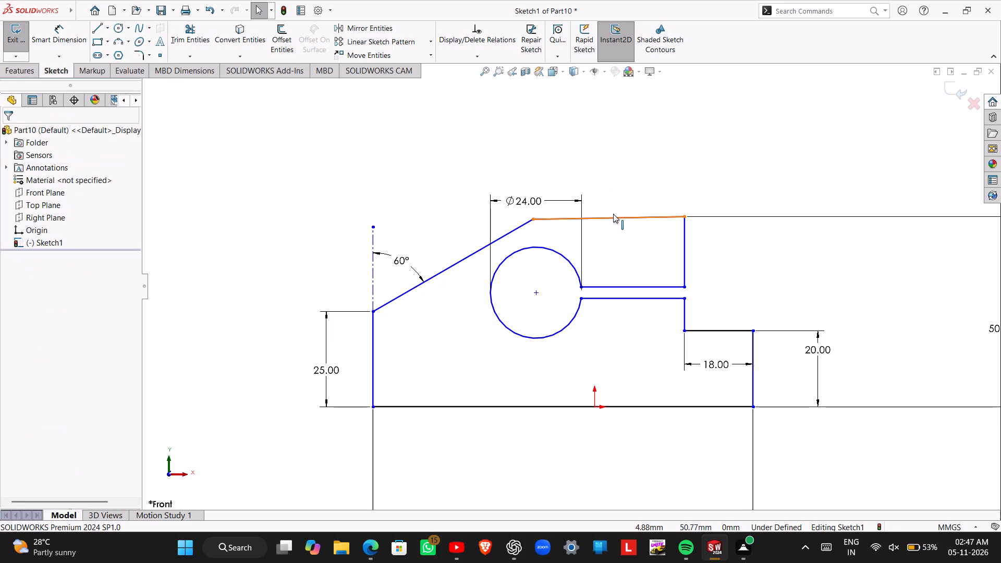
pyautogui.click(613, 215)
pyautogui.click(643, 170)
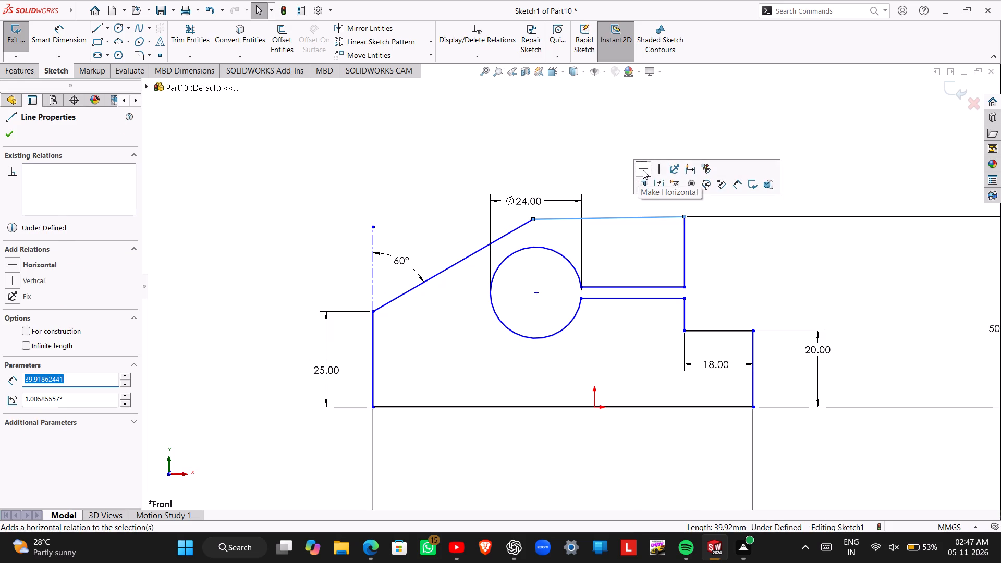
pyautogui.press('Escape')
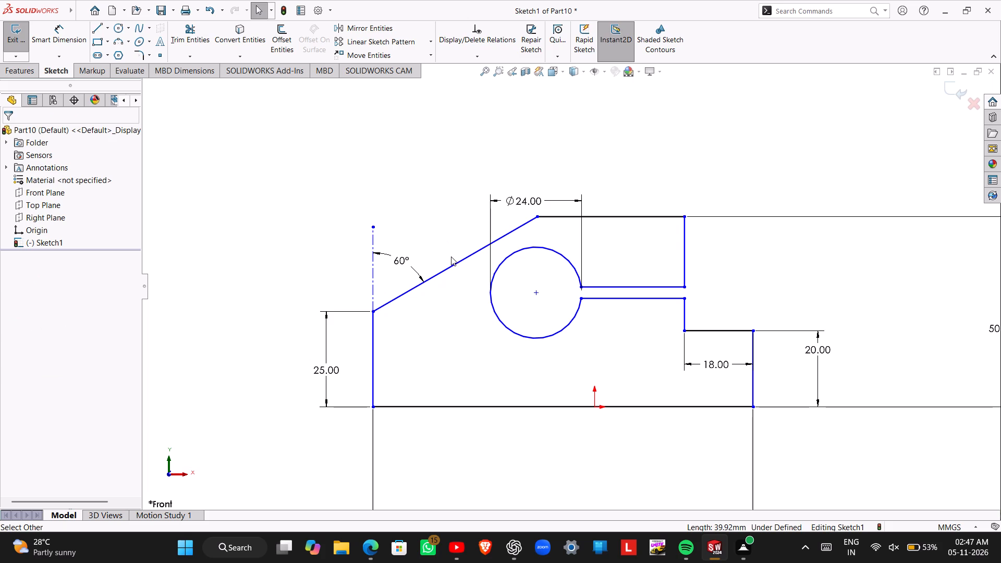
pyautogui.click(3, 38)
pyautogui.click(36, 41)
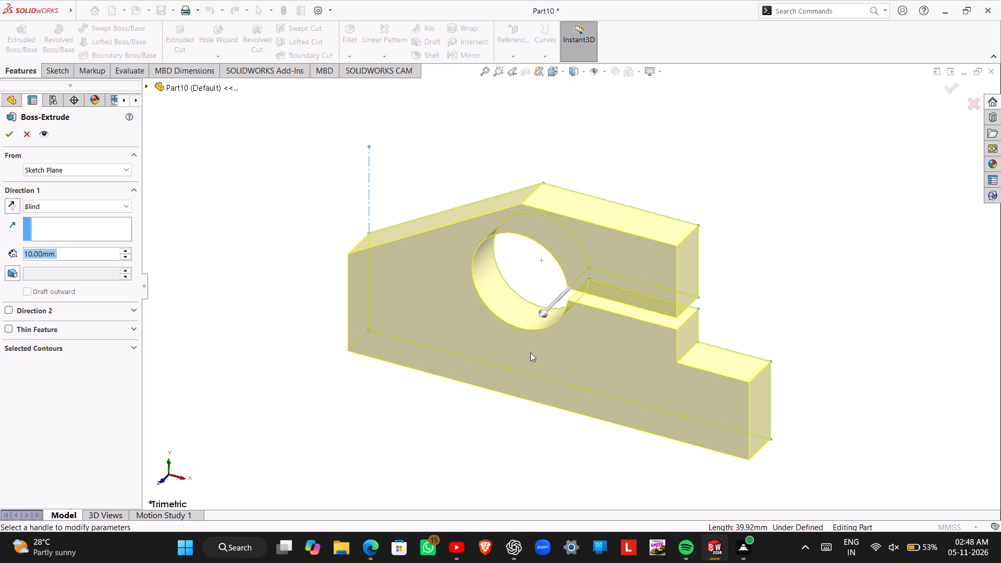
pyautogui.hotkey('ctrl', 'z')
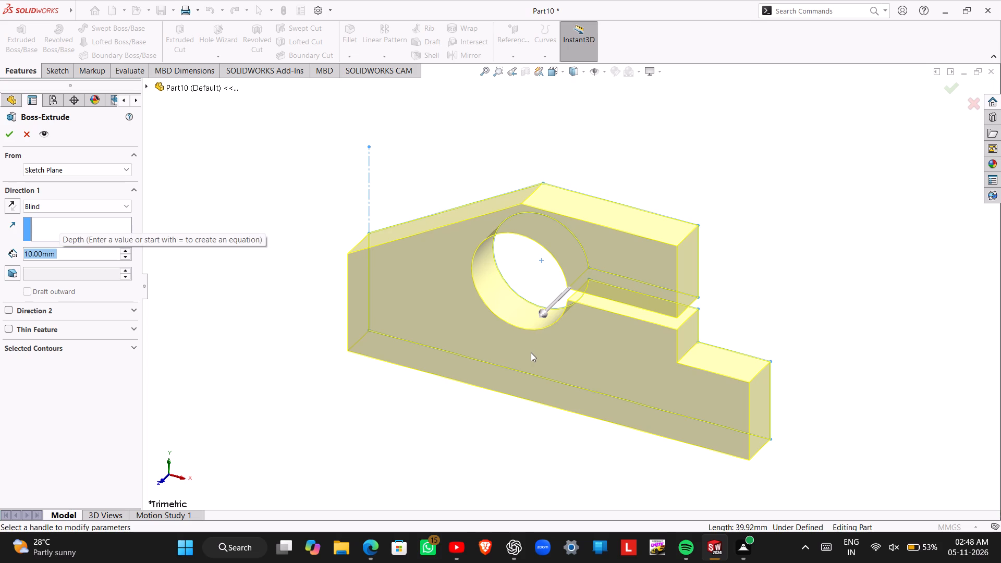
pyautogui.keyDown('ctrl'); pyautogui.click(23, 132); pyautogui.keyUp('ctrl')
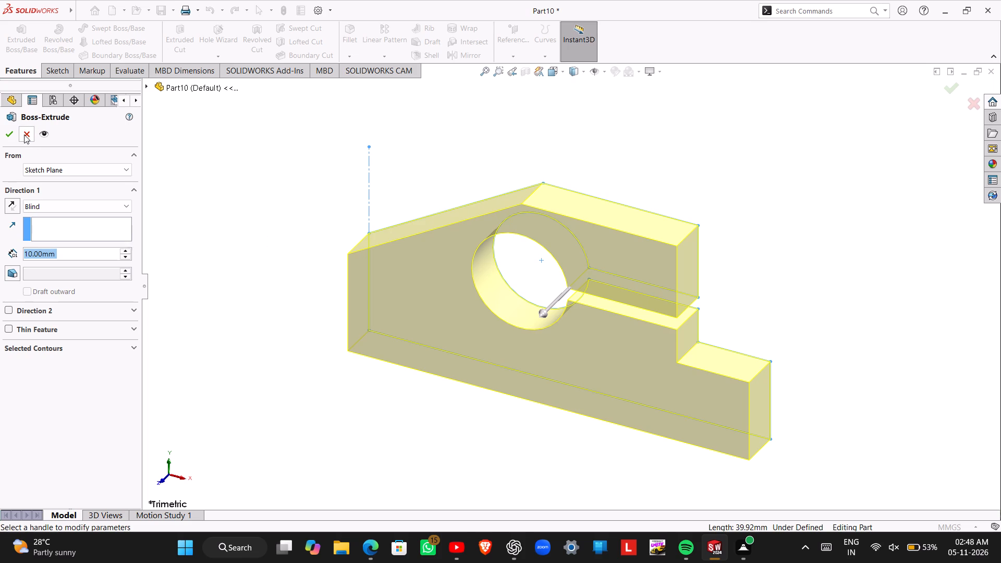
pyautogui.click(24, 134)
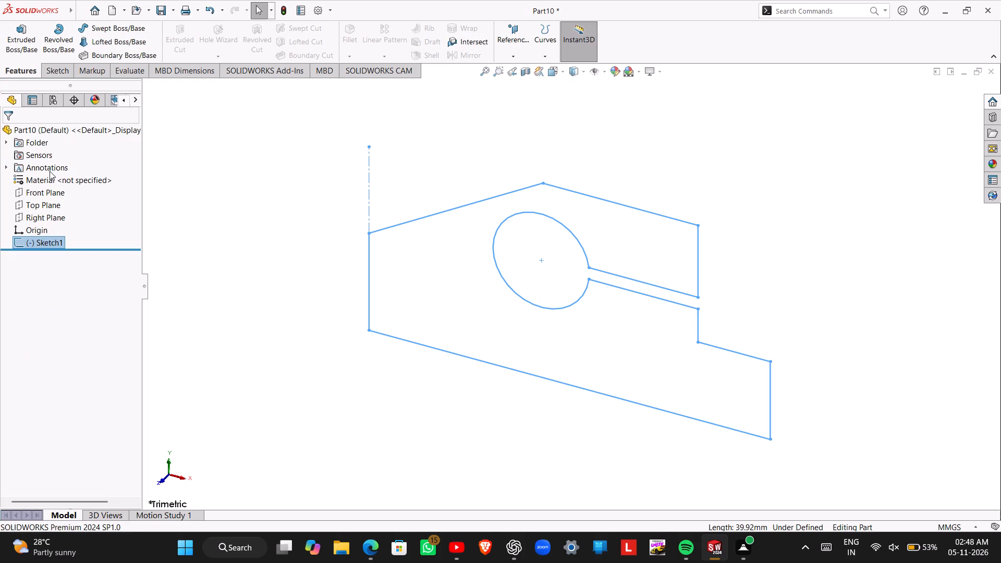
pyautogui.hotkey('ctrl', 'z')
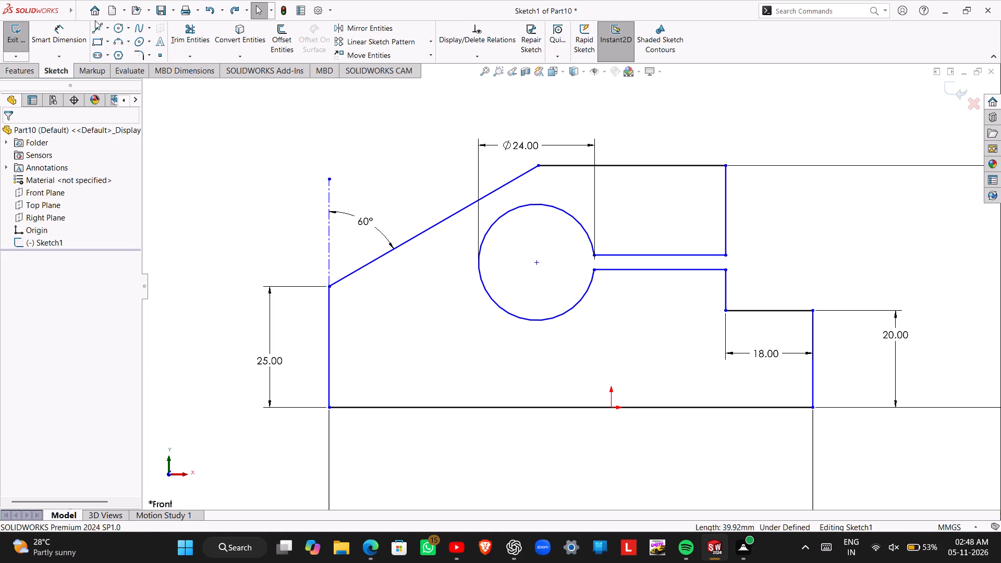
# Sketch a circle of about 5.06 mm radius inside the profile, below the sloped line near the 25 mm side.
pyautogui.click(114, 25)
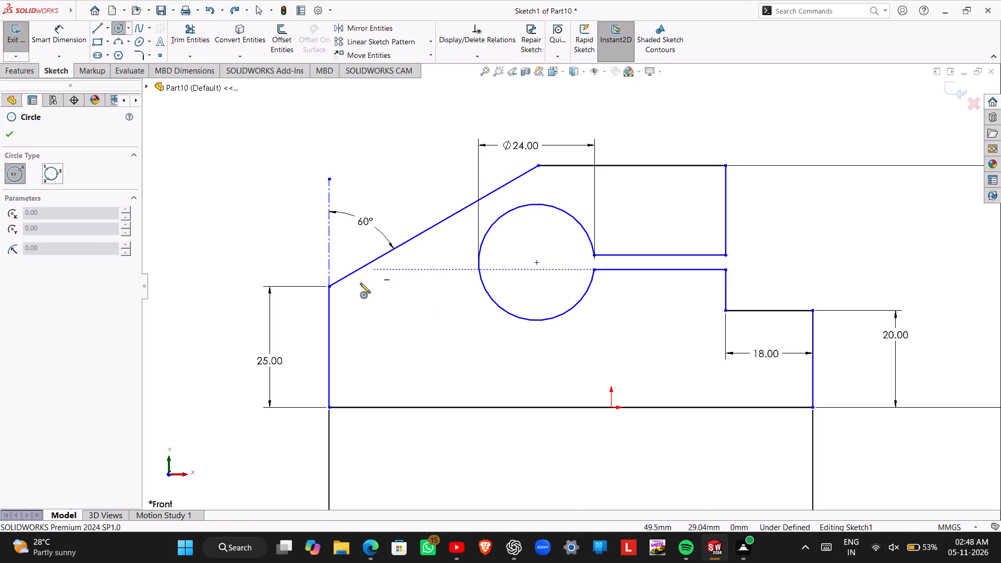
pyautogui.click(391, 348)
pyautogui.click(388, 324)
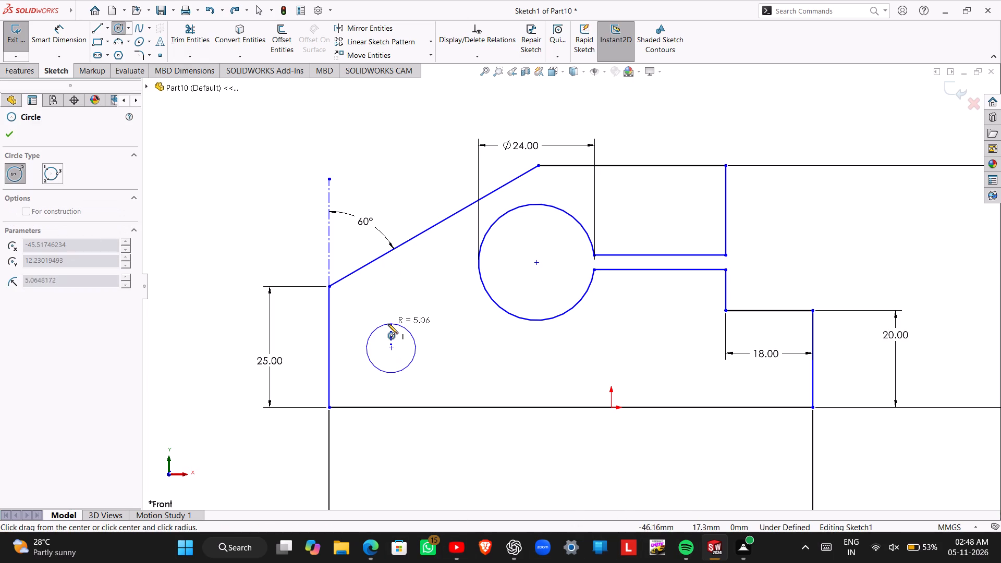
pyautogui.press('Escape')
# Dimension the small circle's center 13 mm from the 25 mm vertical side.
pyautogui.moveTo(223, 366); pyautogui.dragTo(226, 314, button='right')
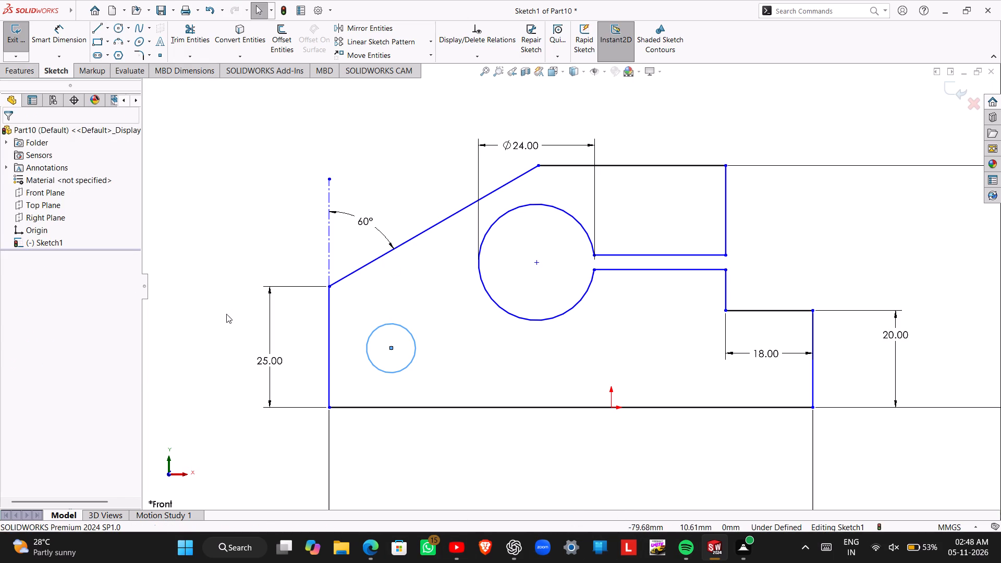
pyautogui.moveTo(226, 314); pyautogui.dragTo(224, 295, button='right')
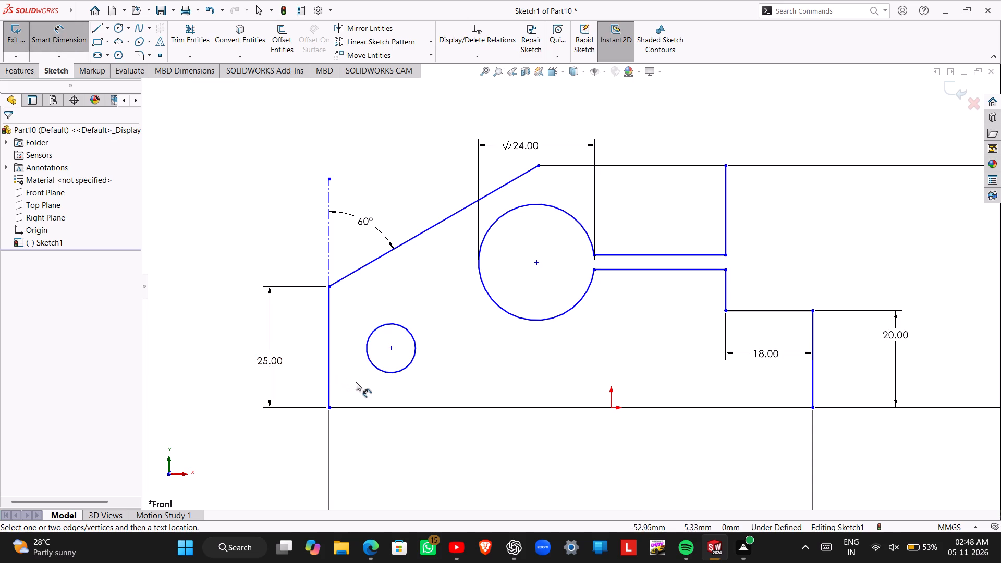
pyautogui.click(329, 355)
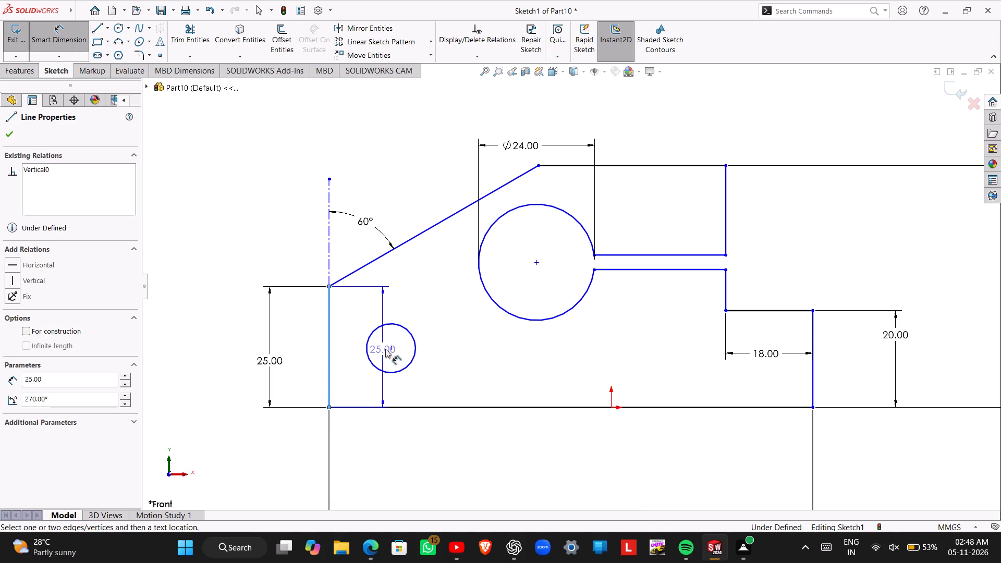
pyautogui.click(389, 347)
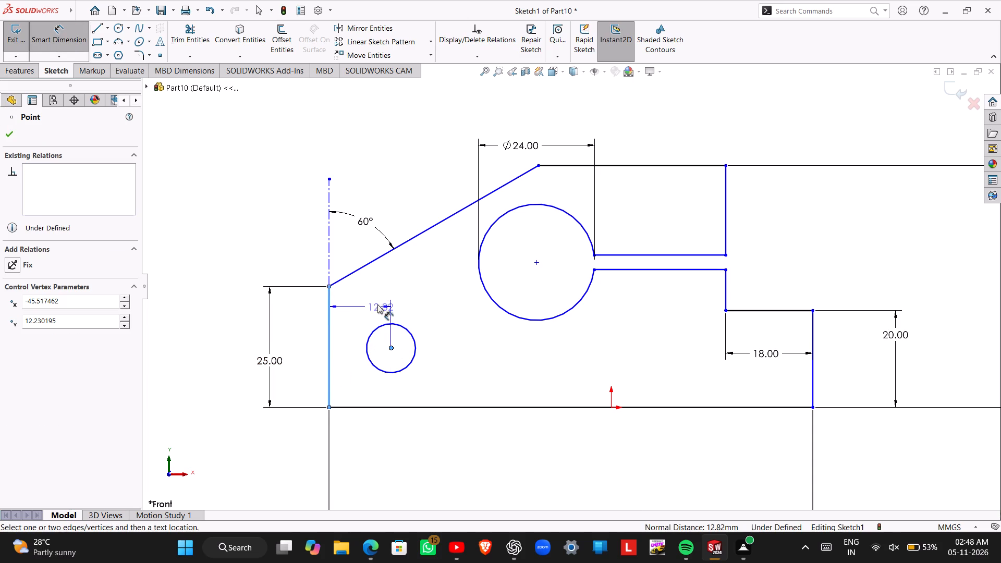
pyautogui.click(365, 302)
pyautogui.write('13')
pyautogui.press('Return')
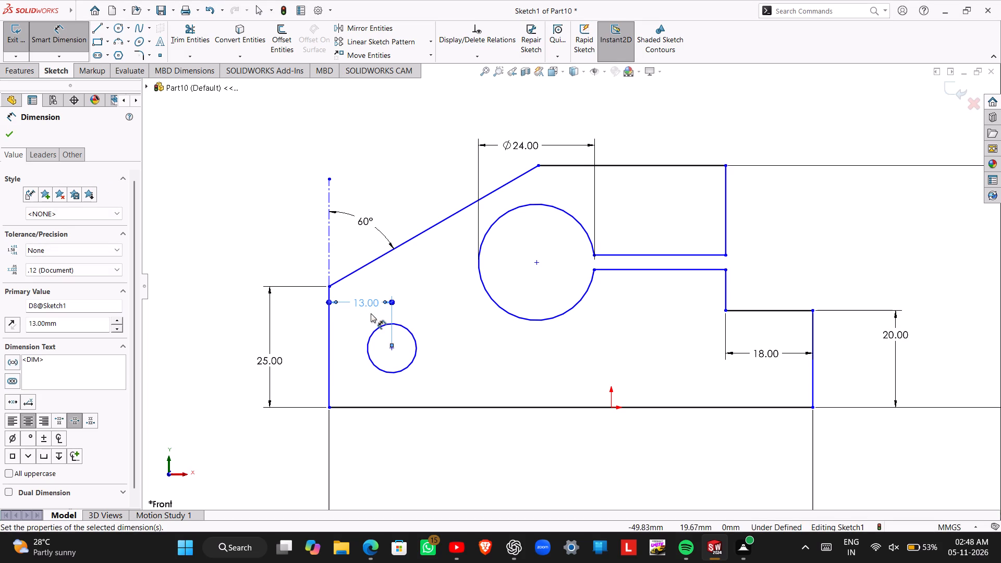
# Dimension the small circle's center 12 mm above the base line.
pyautogui.click(392, 349)
pyautogui.click(405, 406)
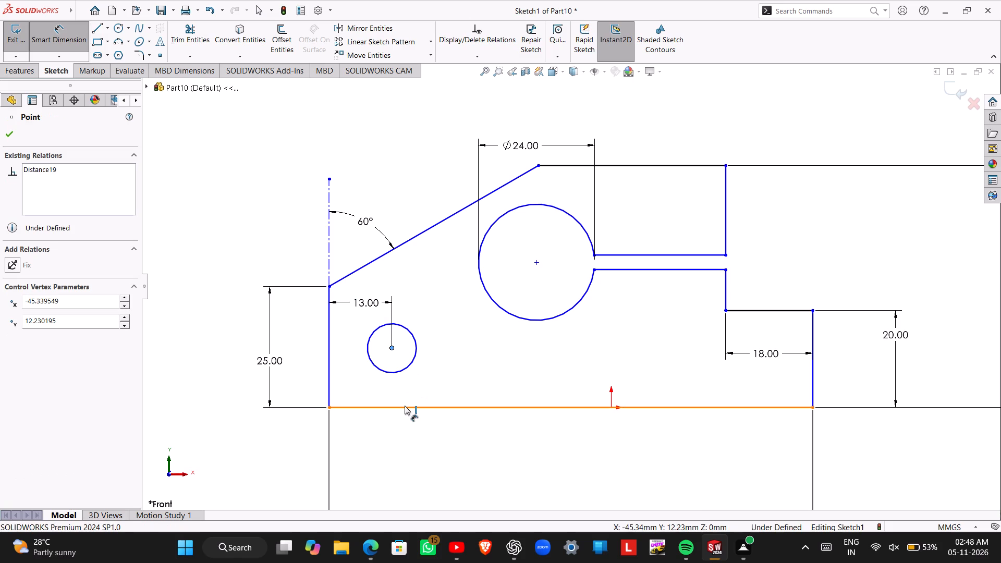
pyautogui.click(435, 368)
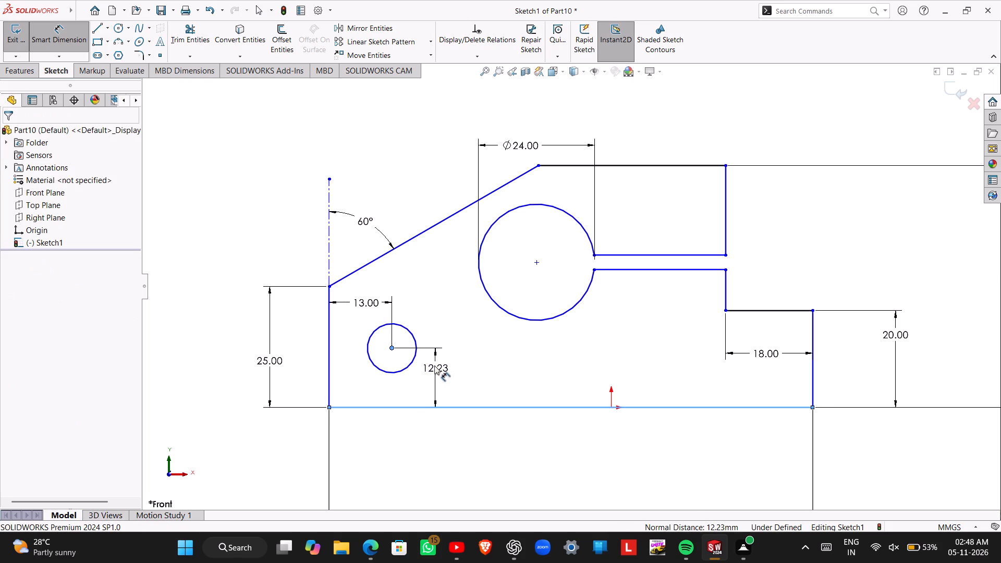
pyautogui.press('1')
pyautogui.press('2')
pyautogui.press('Return')
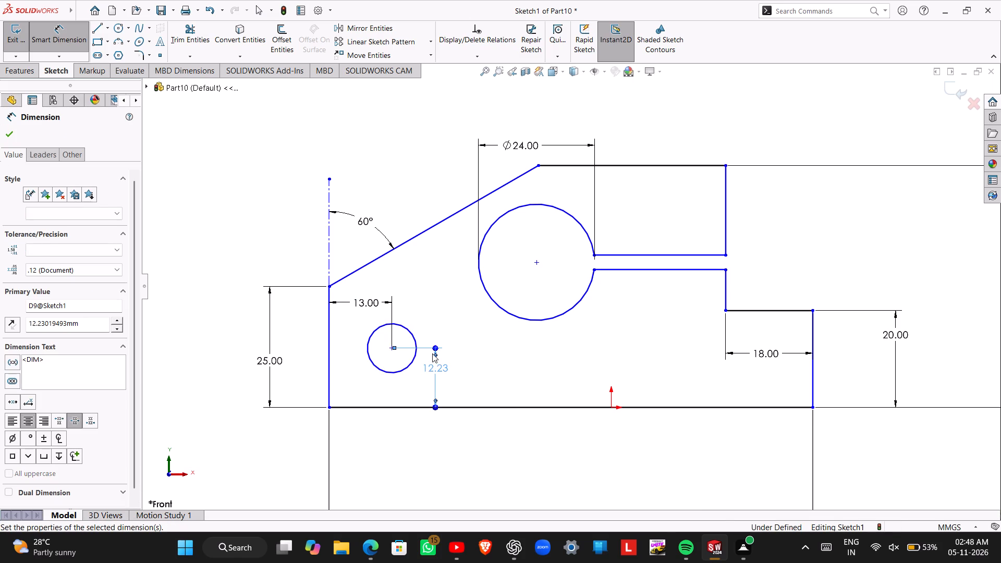
# Dimension the small circle's diameter to 9 mm.
pyautogui.click(397, 323)
pyautogui.click(393, 279)
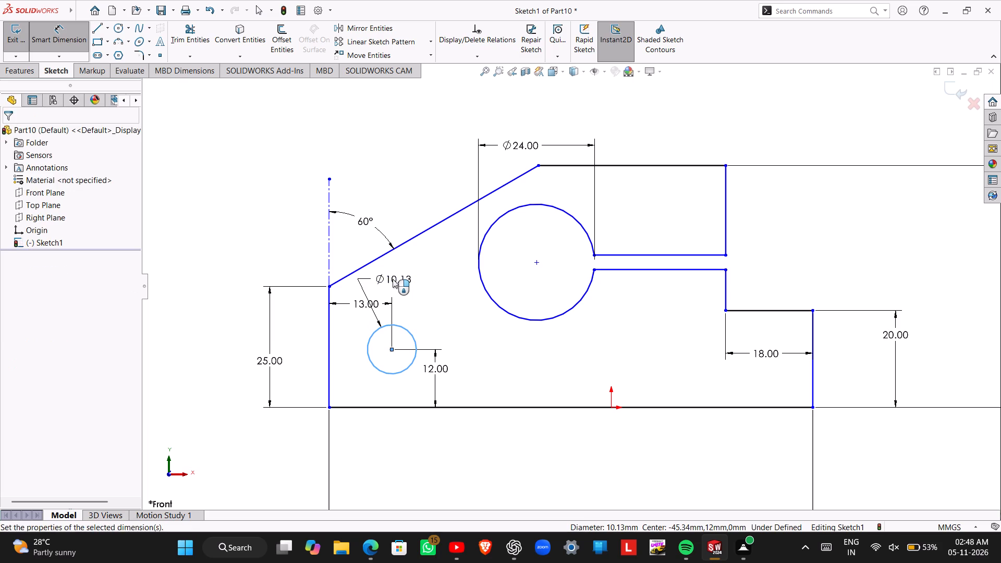
pyautogui.press('9')
pyautogui.press('Return')
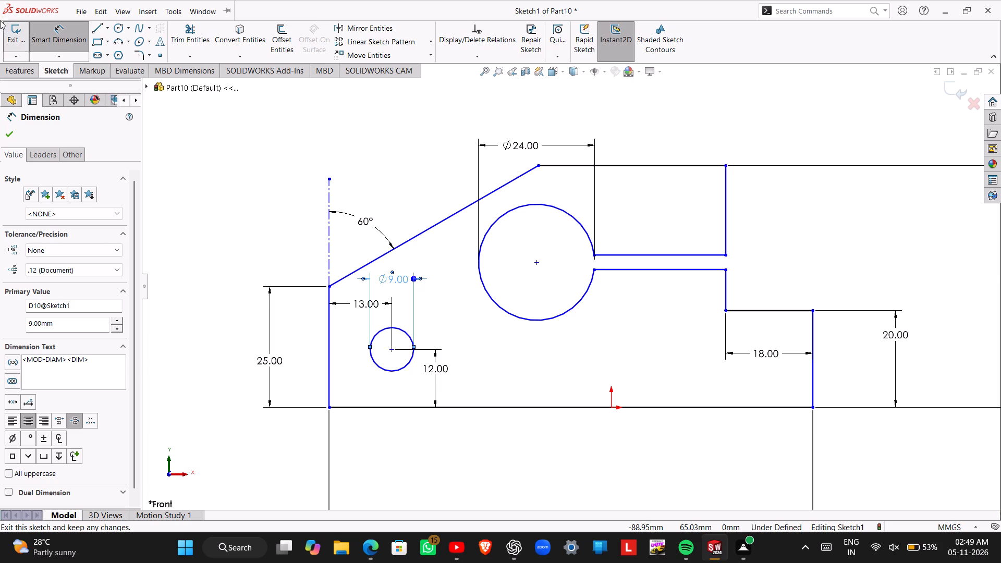
# Exit the sketch and extrude its outer profile contour as a blind boss 10 mm deep.
pyautogui.click(19, 23)
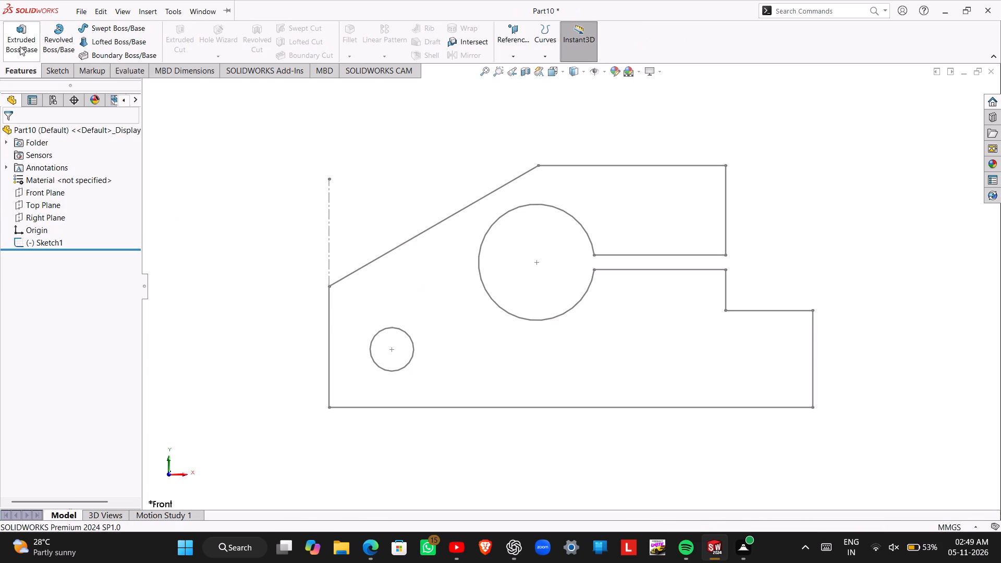
pyautogui.click(9, 42)
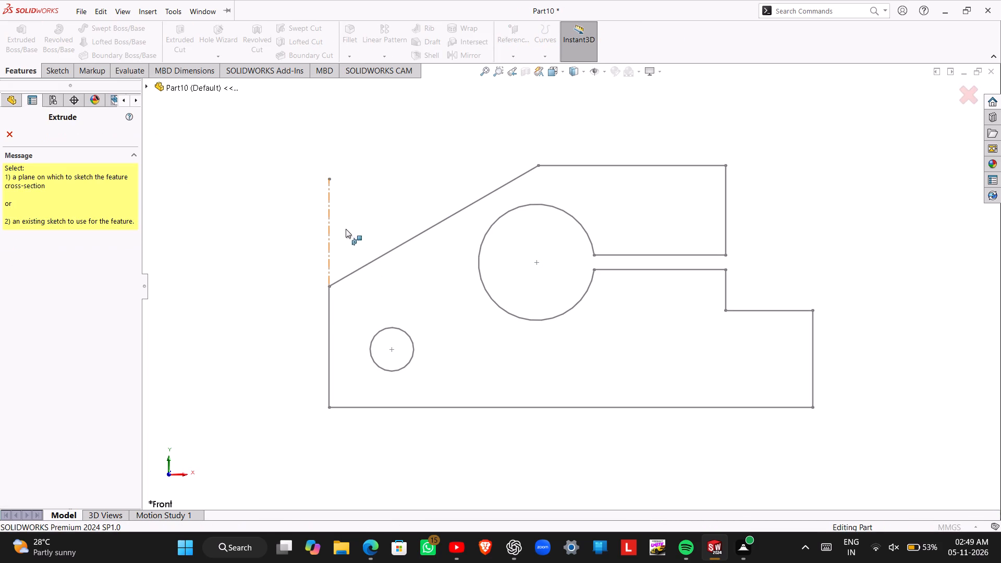
pyautogui.click(395, 249)
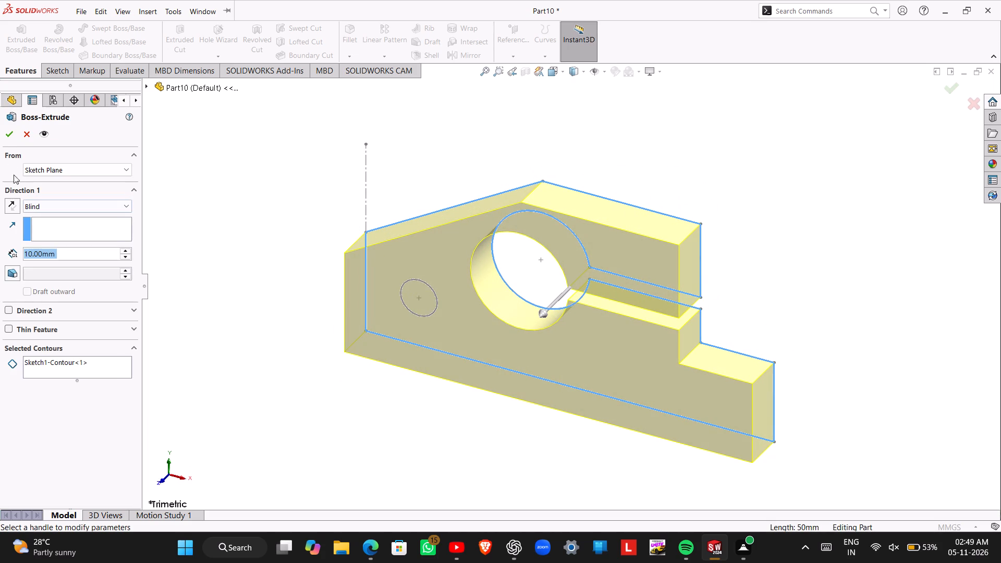
pyautogui.click(4, 136)
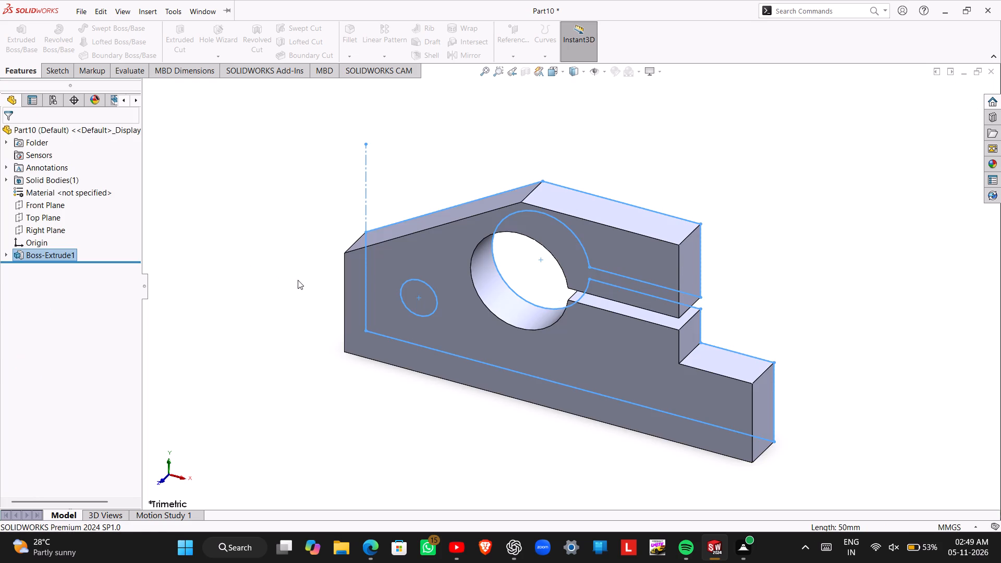
# Edit the existing boss extrusion and set its blind depth to 40 mm.
pyautogui.rightClick(64, 256)
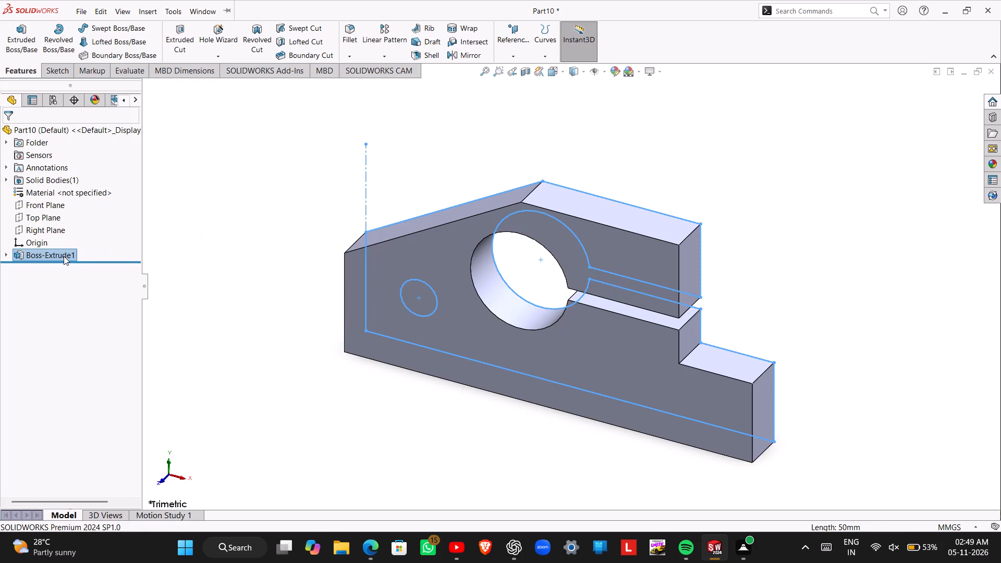
pyautogui.click(71, 222)
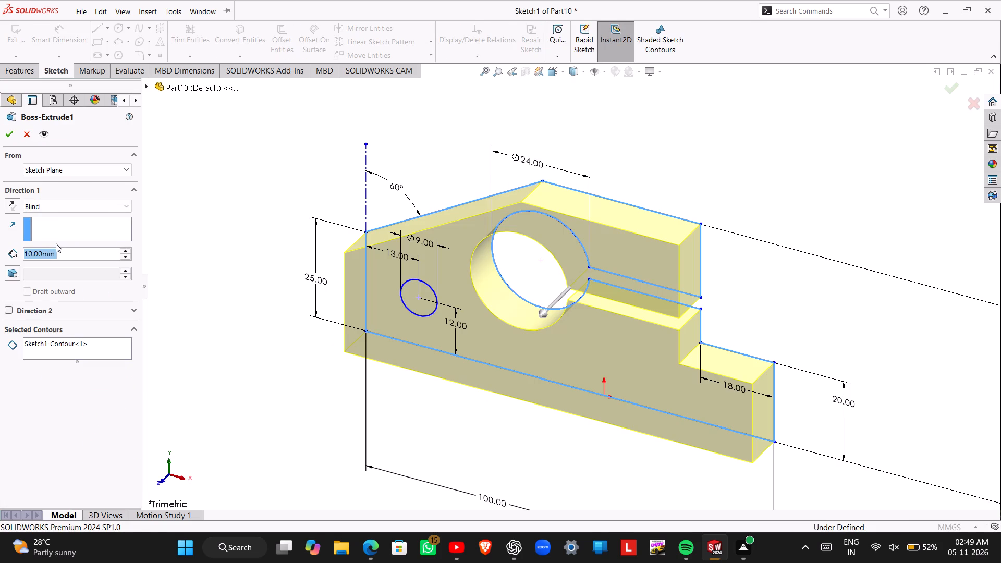
pyautogui.click(412, 281)
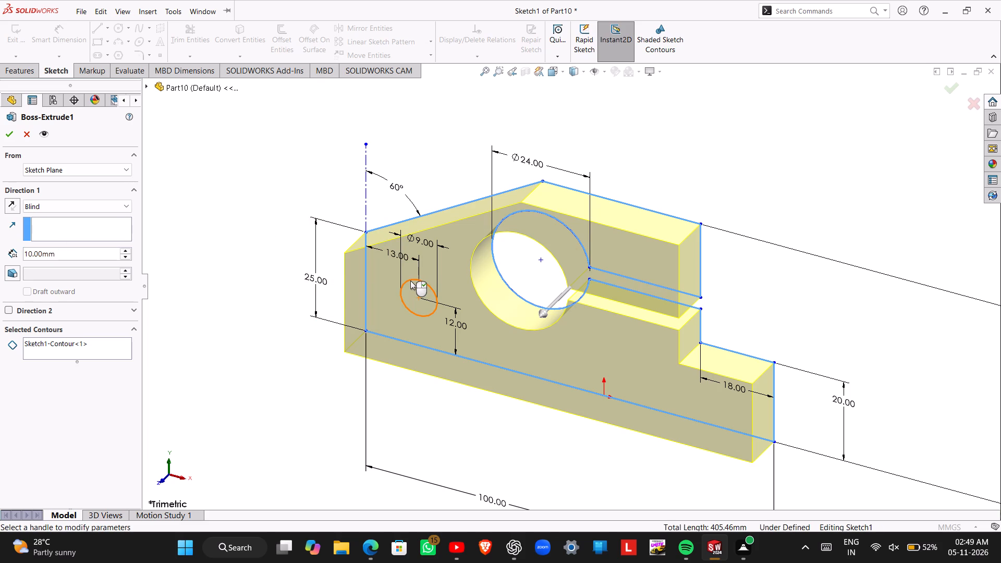
pyautogui.click(410, 280)
pyautogui.click(410, 280)
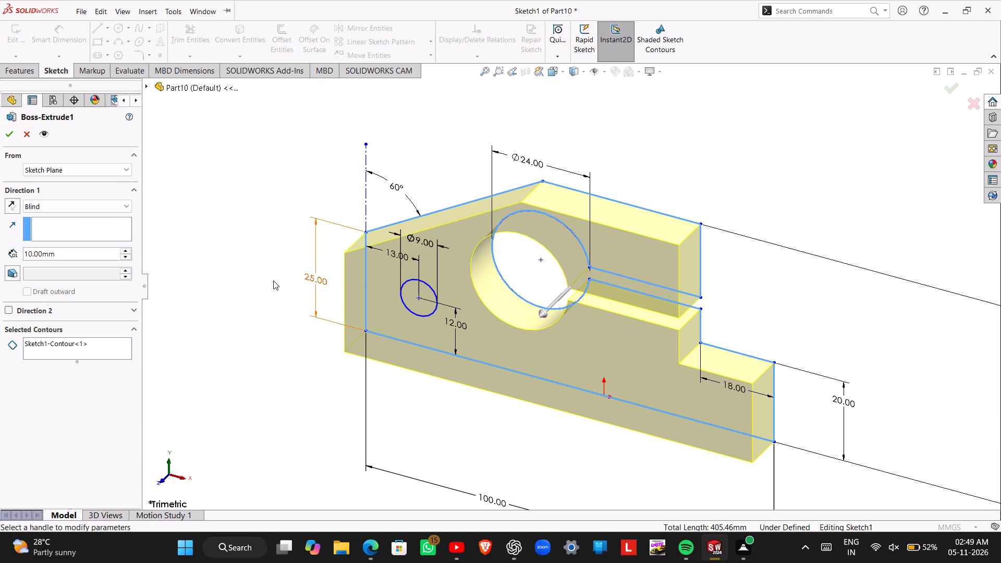
pyautogui.rightClick(412, 281)
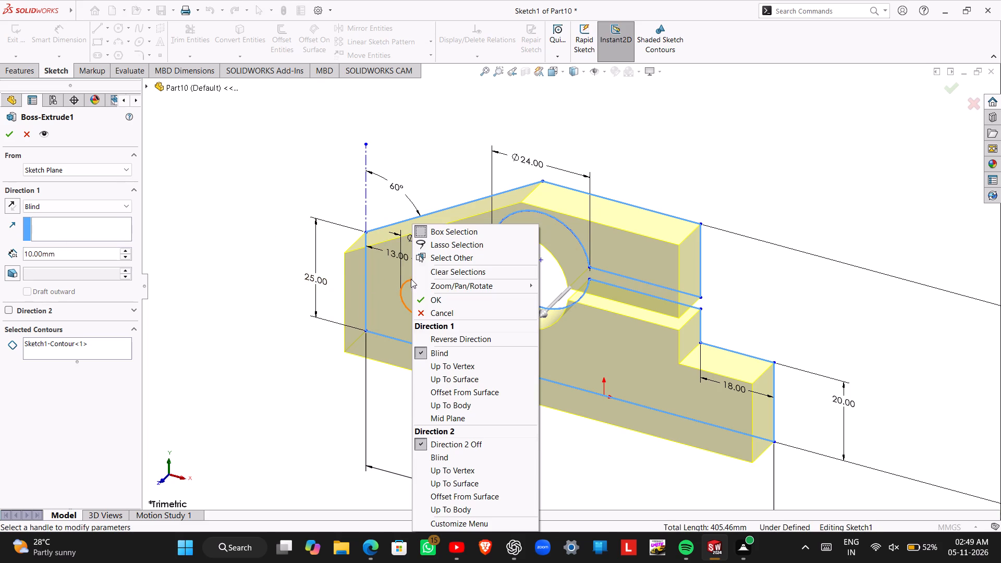
pyautogui.scroll(-1, 428, 296)
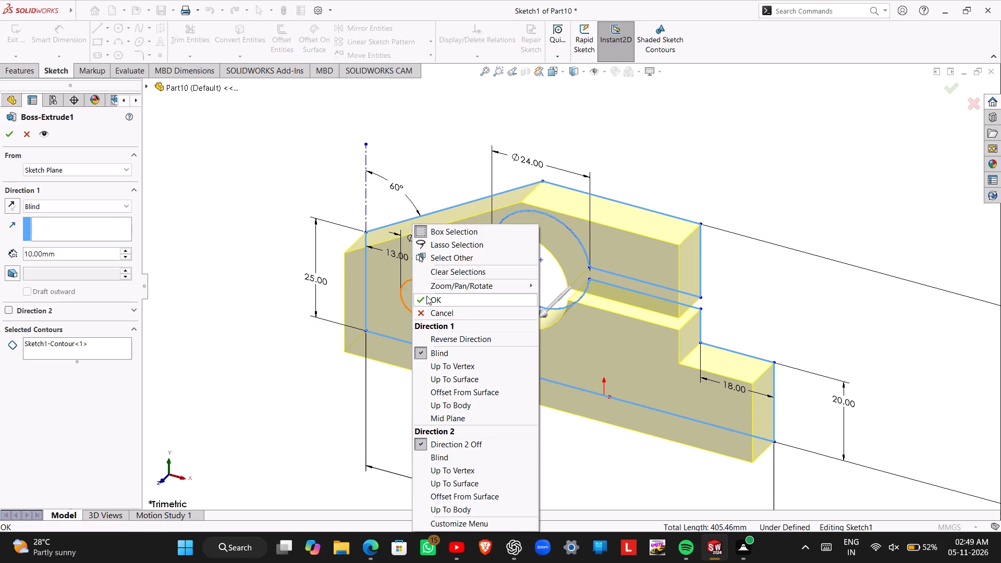
pyautogui.click(261, 292)
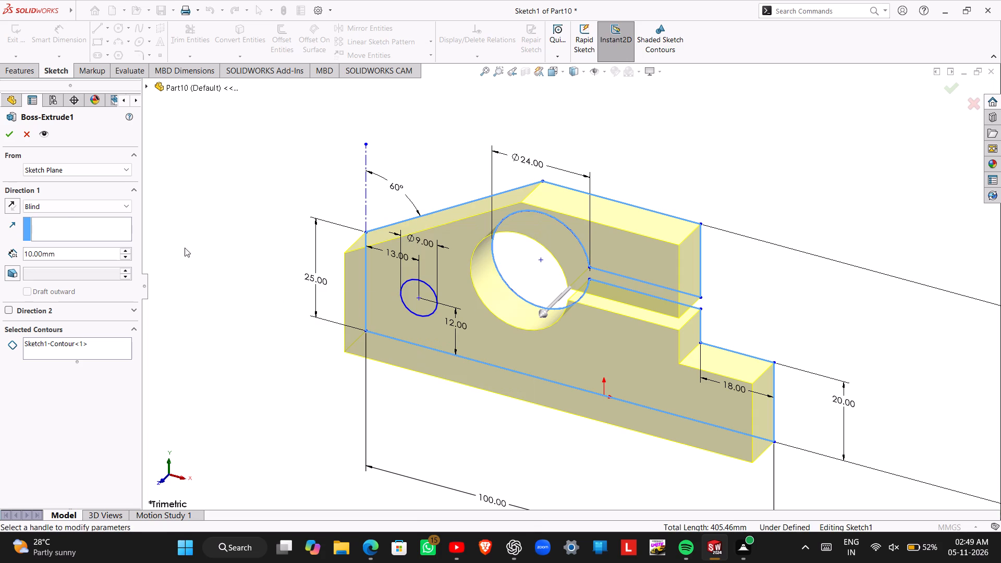
pyautogui.doubleClick(63, 255)
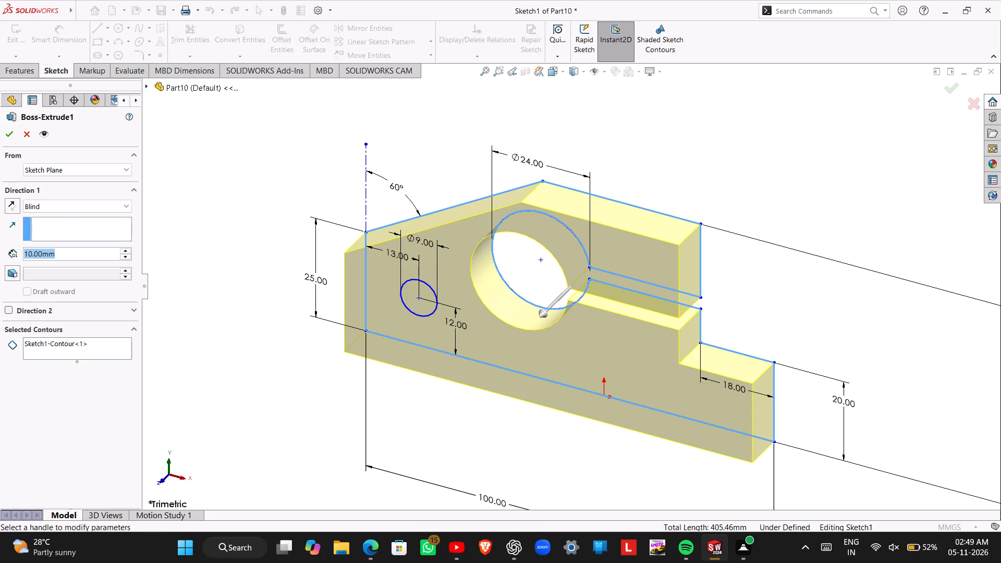
pyautogui.press('4')
pyautogui.press('0')
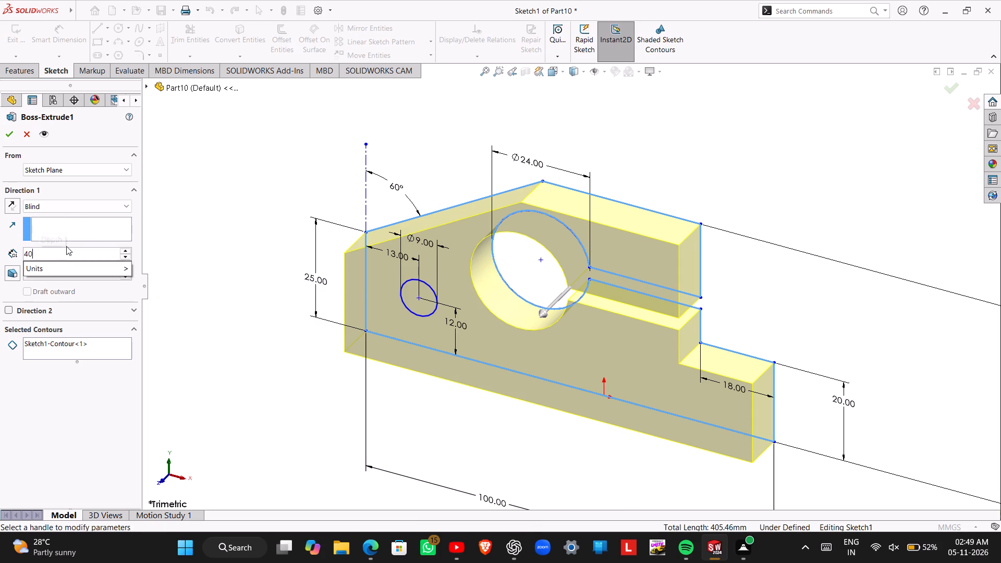
pyautogui.press('Return')
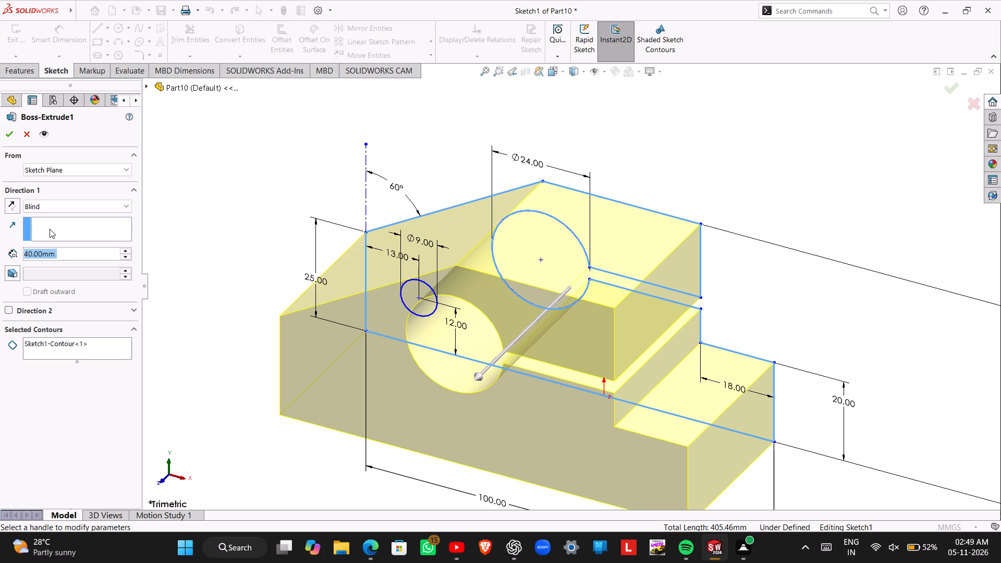
pyautogui.click(5, 133)
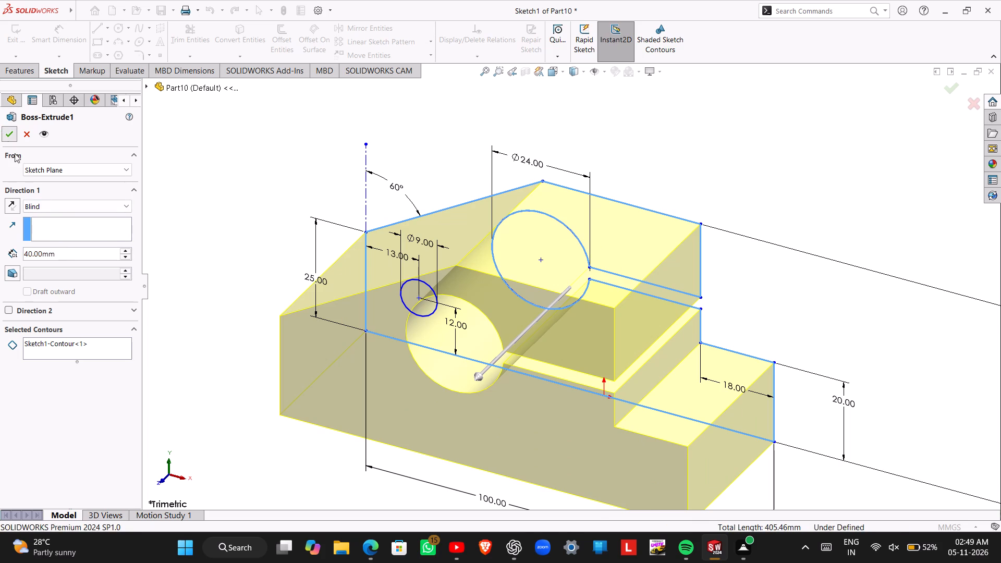
# Start a sketch on the block's front face and draw a circle about 9.4 mm in diameter near the lower corner below the slope.
pyautogui.click(373, 349)
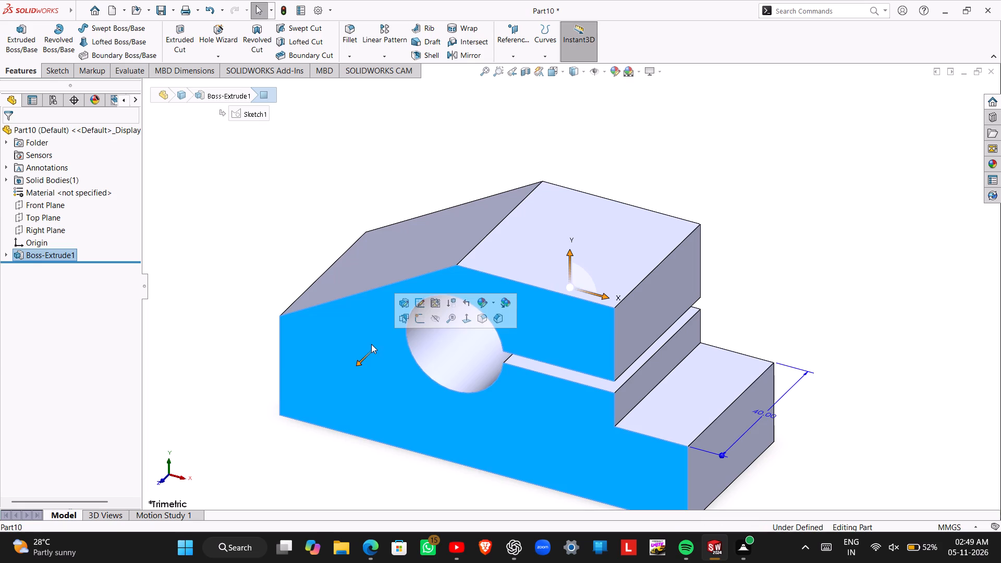
pyautogui.click(420, 319)
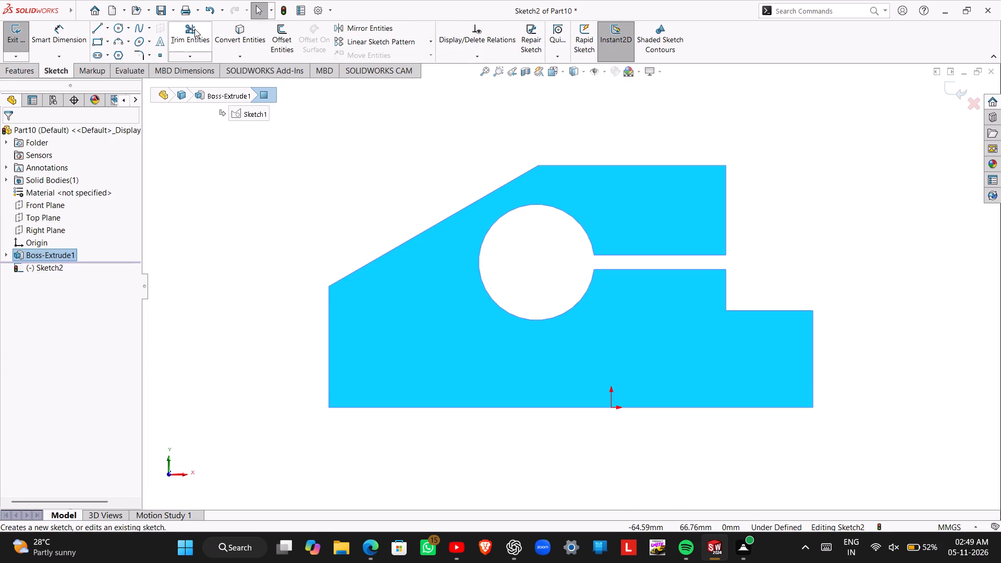
pyautogui.click(117, 28)
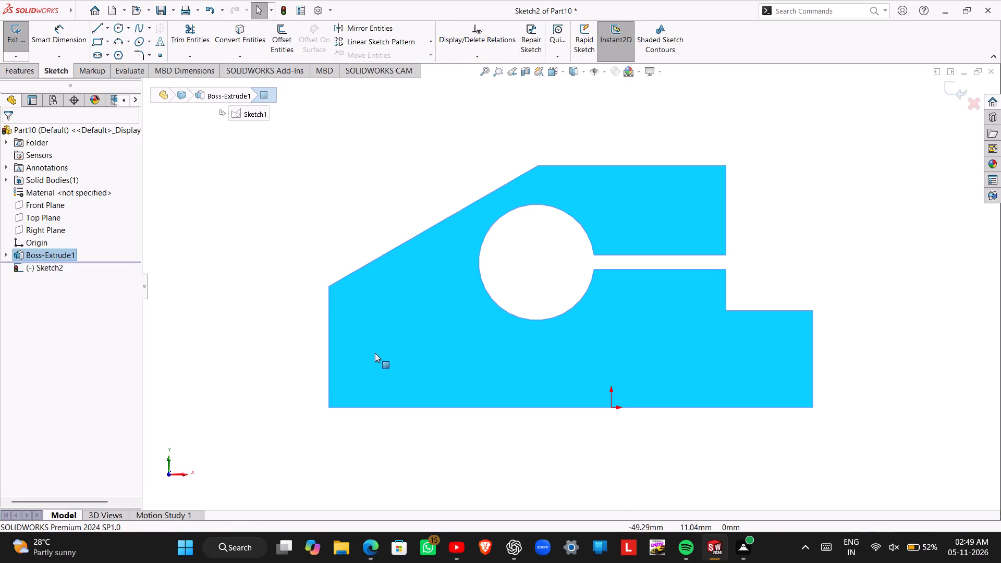
pyautogui.click(117, 26)
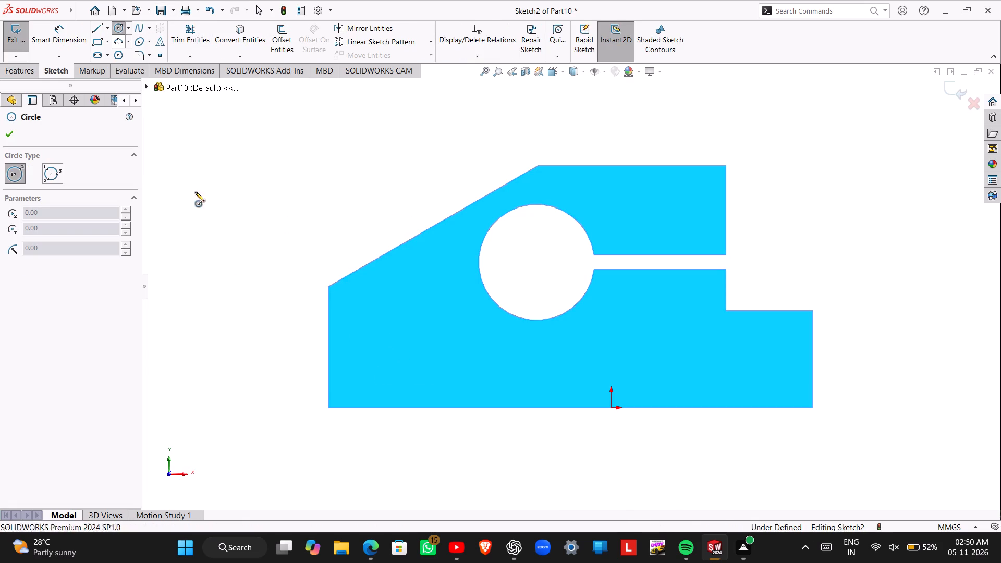
pyautogui.click(388, 343)
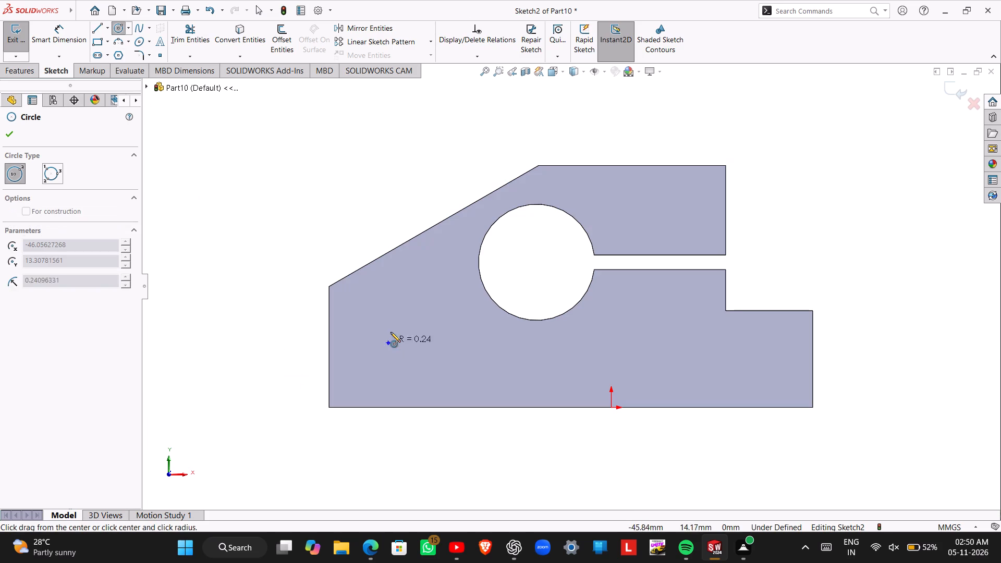
pyautogui.click(393, 321)
pyautogui.press('Escape')
# Dimension the new circle's center 13 mm from the short vertical edge below the slope.
pyautogui.moveTo(270, 312); pyautogui.dragTo(271, 293, button='right')
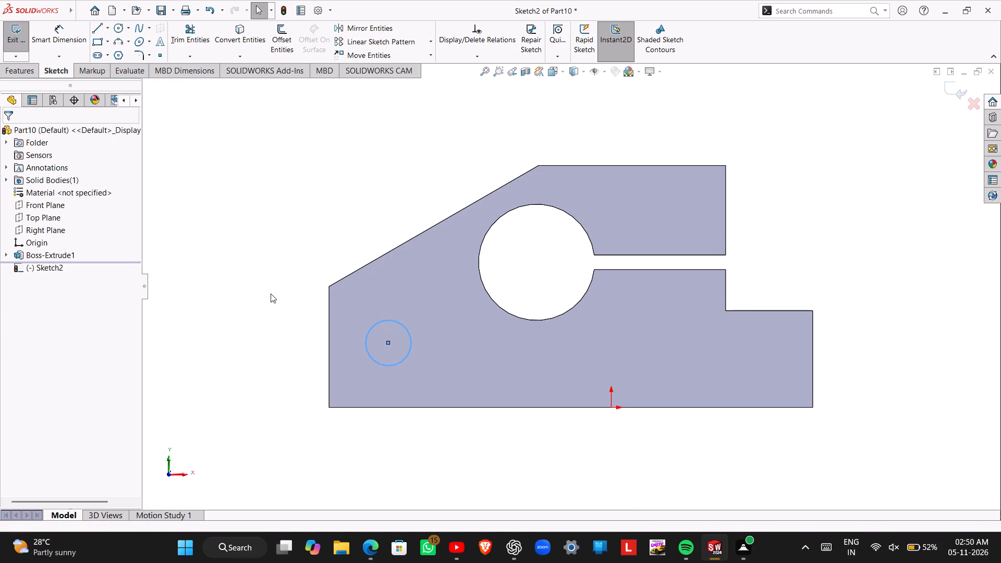
pyautogui.moveTo(271, 293); pyautogui.dragTo(270, 223, button='right')
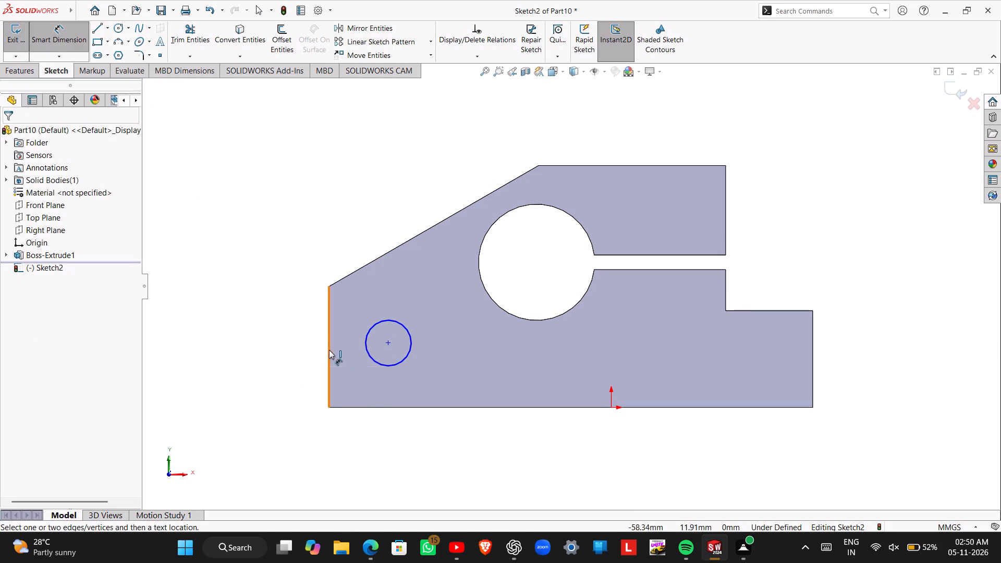
pyautogui.click(329, 350)
pyautogui.click(388, 342)
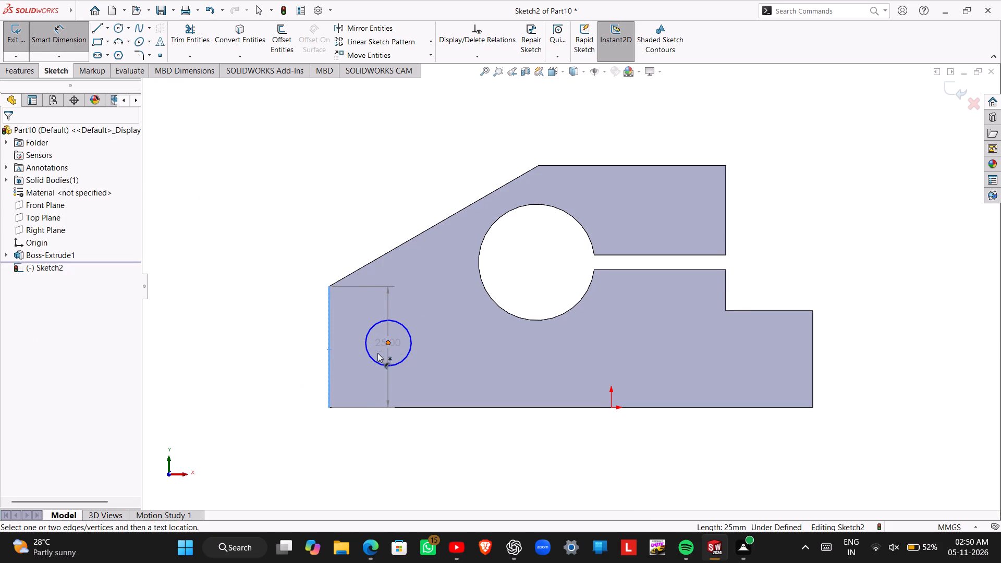
pyautogui.click(370, 429)
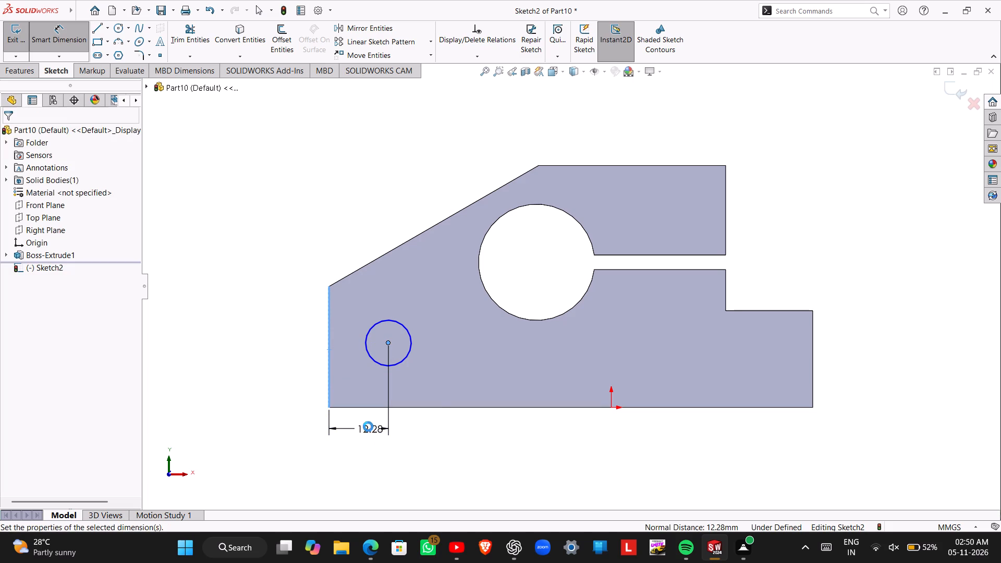
pyautogui.press('1')
pyautogui.press('3')
pyautogui.press('Return')
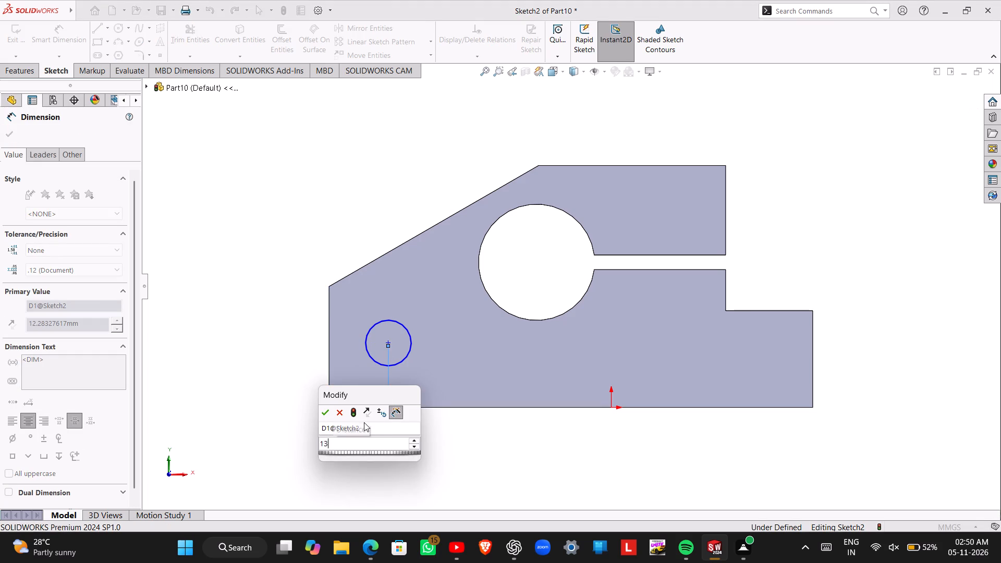
# Dimension the new circle's center 12 mm above the block's bottom edge.
pyautogui.click(392, 340)
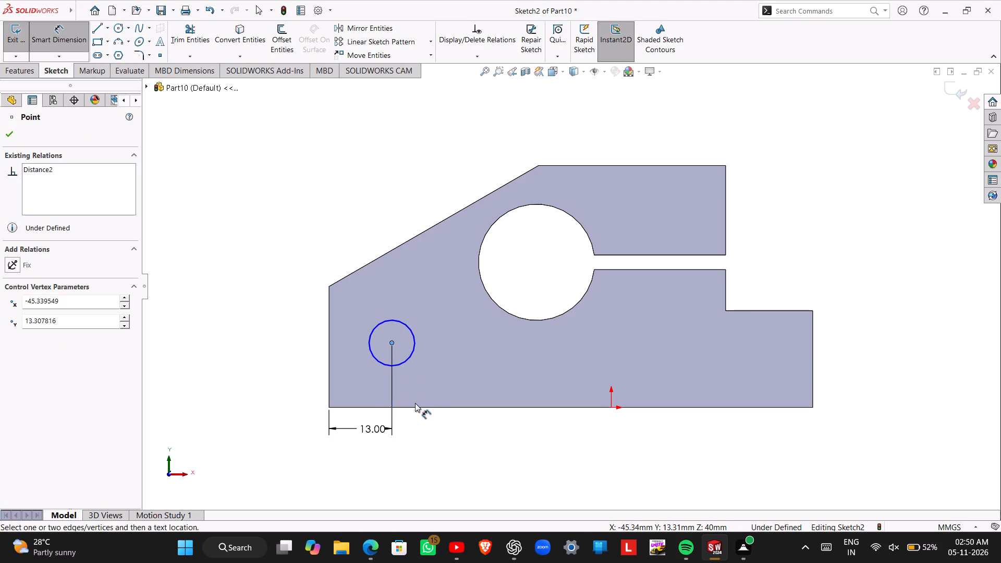
pyautogui.click(414, 408)
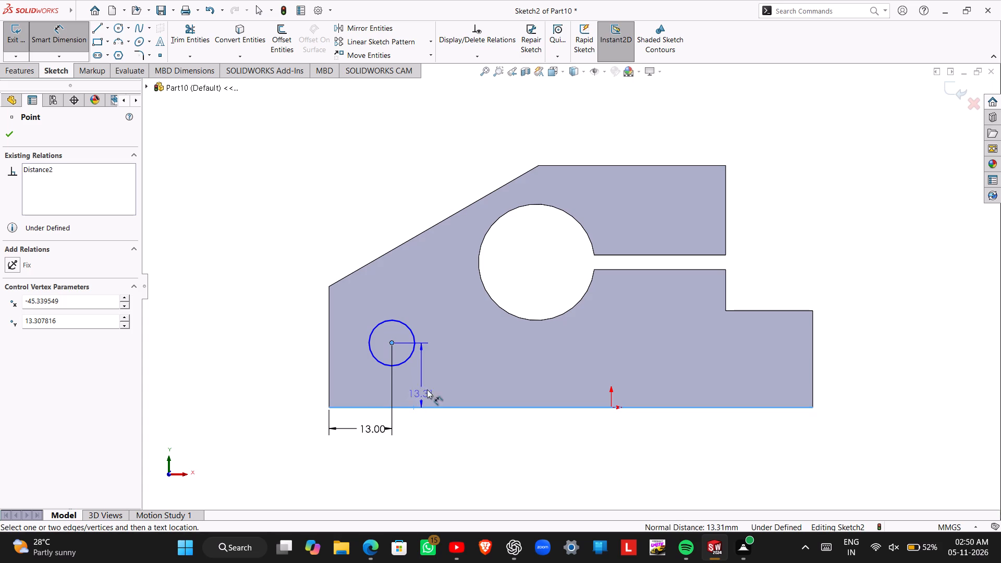
pyautogui.click(443, 378)
pyautogui.press('1')
pyautogui.press('2')
pyautogui.press('Return')
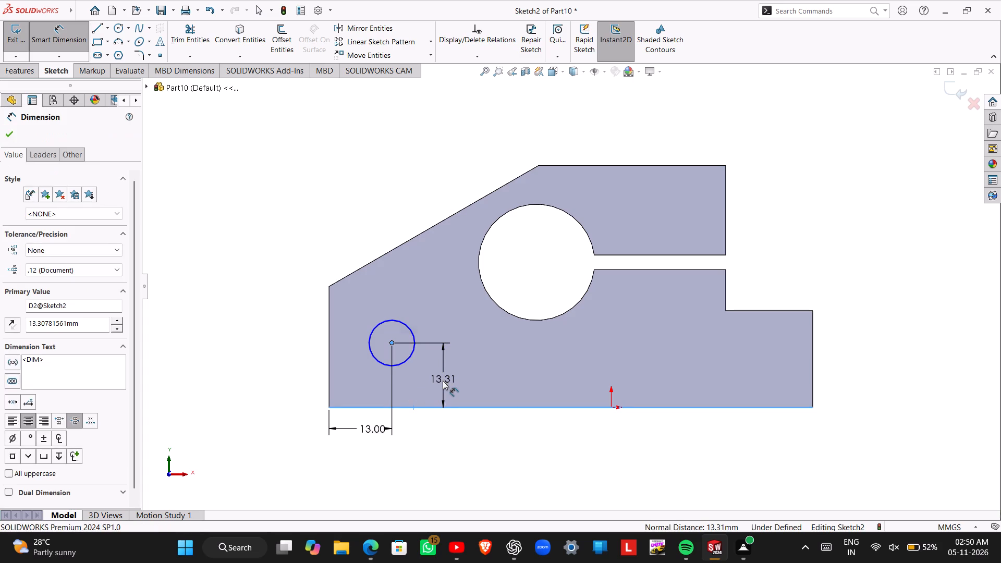
# Dimension the new circle's diameter to 9 mm.
pyautogui.click(399, 327)
pyautogui.click(399, 304)
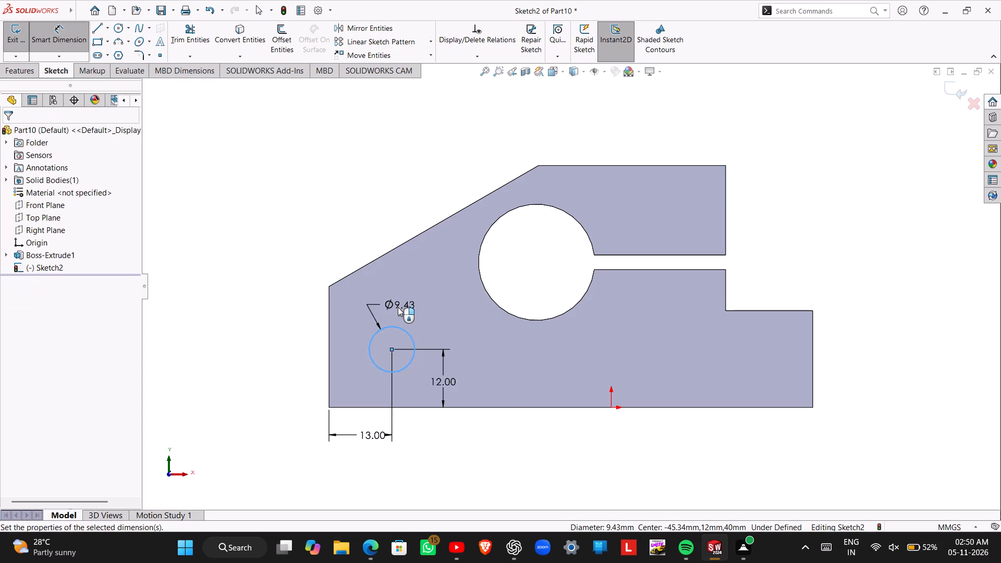
pyautogui.press('9')
pyautogui.press('Return')
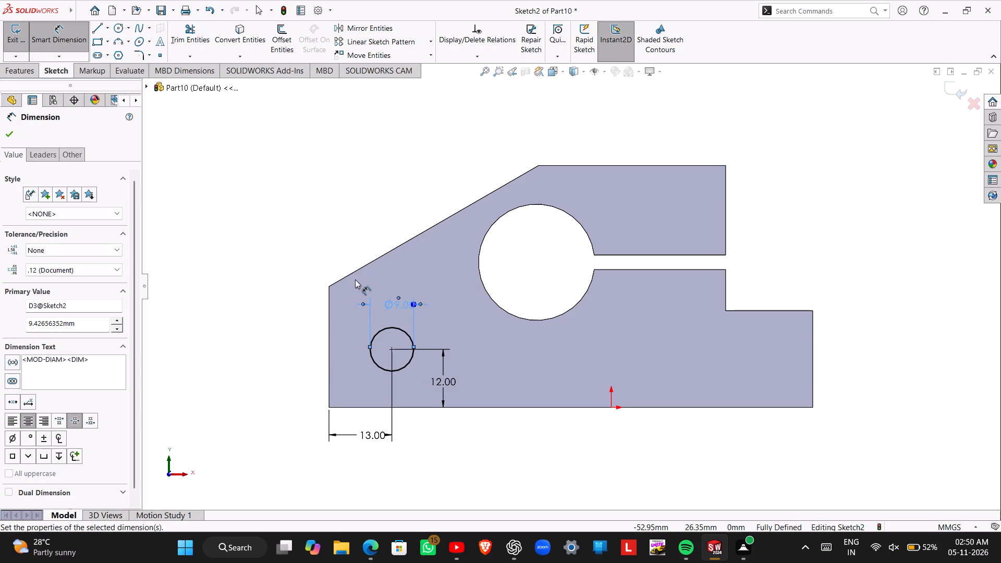
# Exit the sketch and cut the 9 mm circle through the block with an Extruded Cut set to Through All.
pyautogui.click(17, 30)
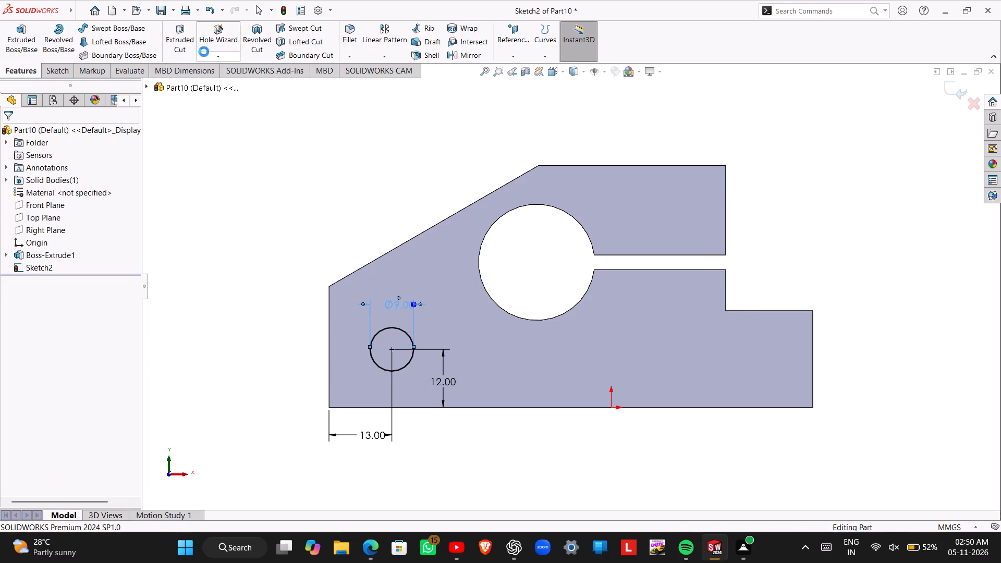
pyautogui.click(192, 44)
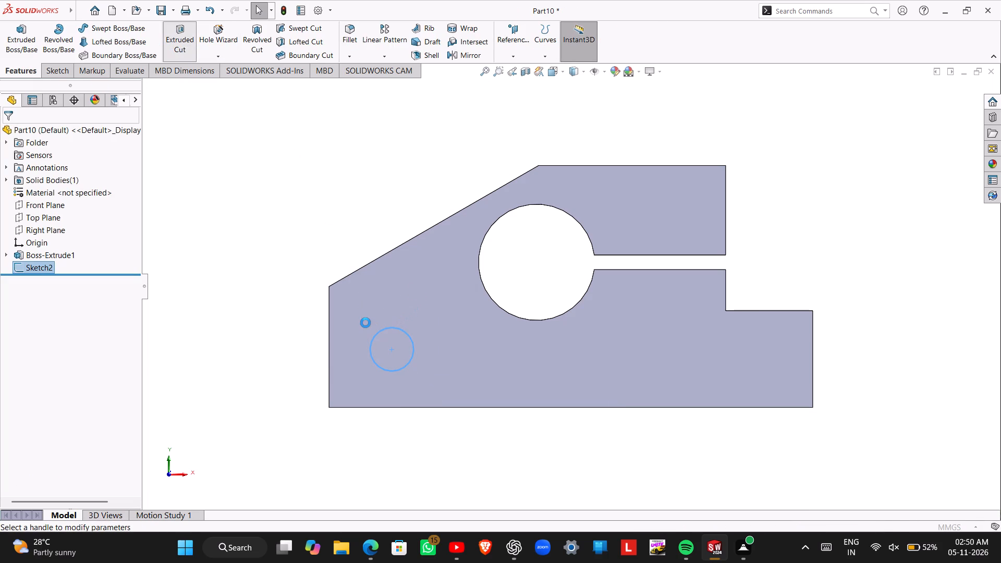
pyautogui.moveTo(362, 320); pyautogui.dragTo(408, 317, button='middle')
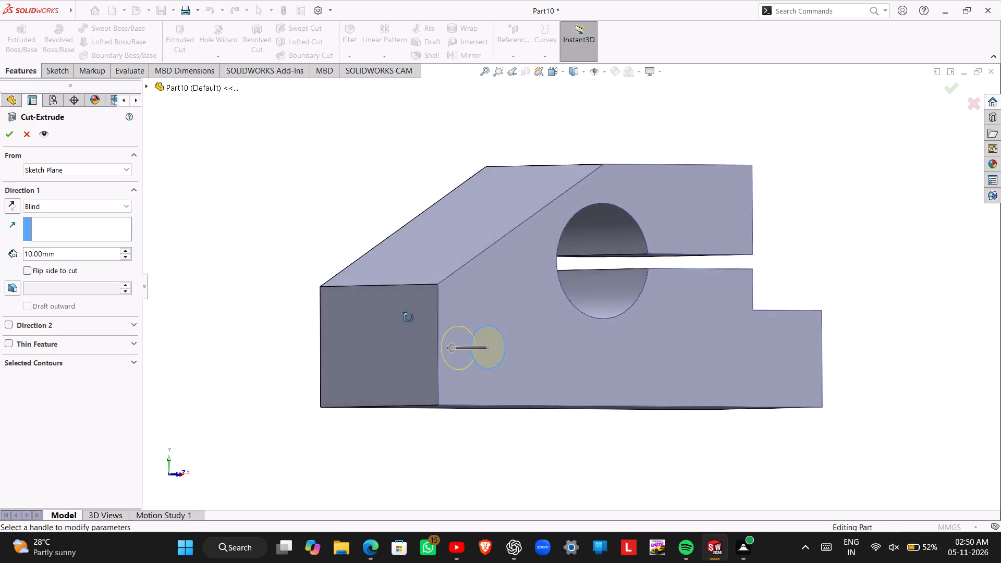
pyautogui.moveTo(408, 317); pyautogui.dragTo(462, 314, button='middle')
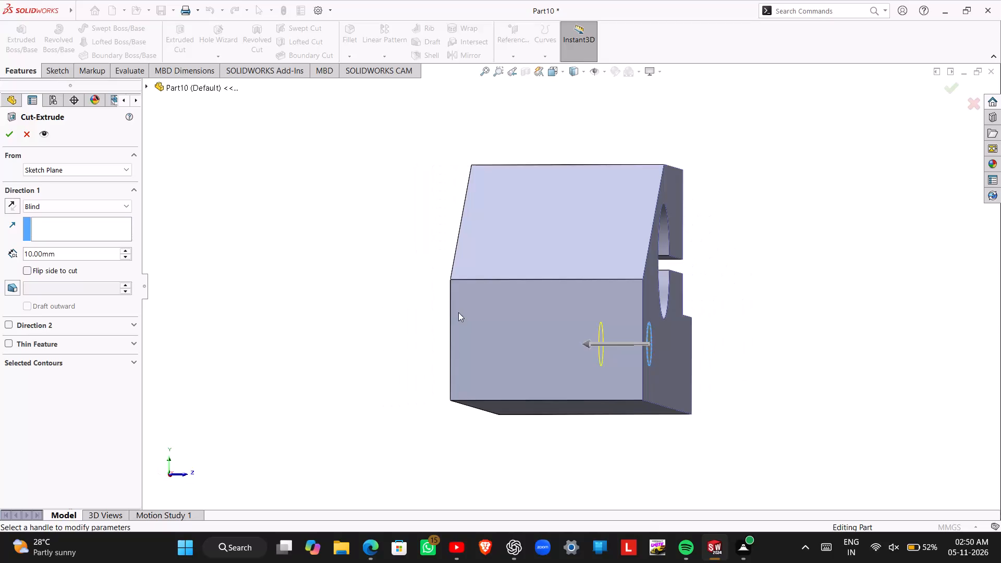
pyautogui.click(78, 205)
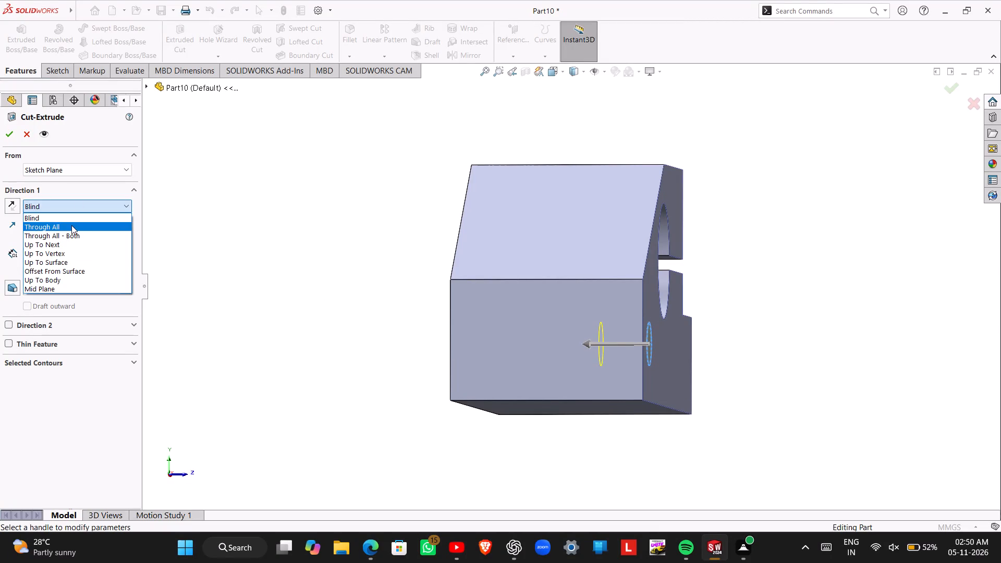
pyautogui.click(71, 225)
pyautogui.click(12, 135)
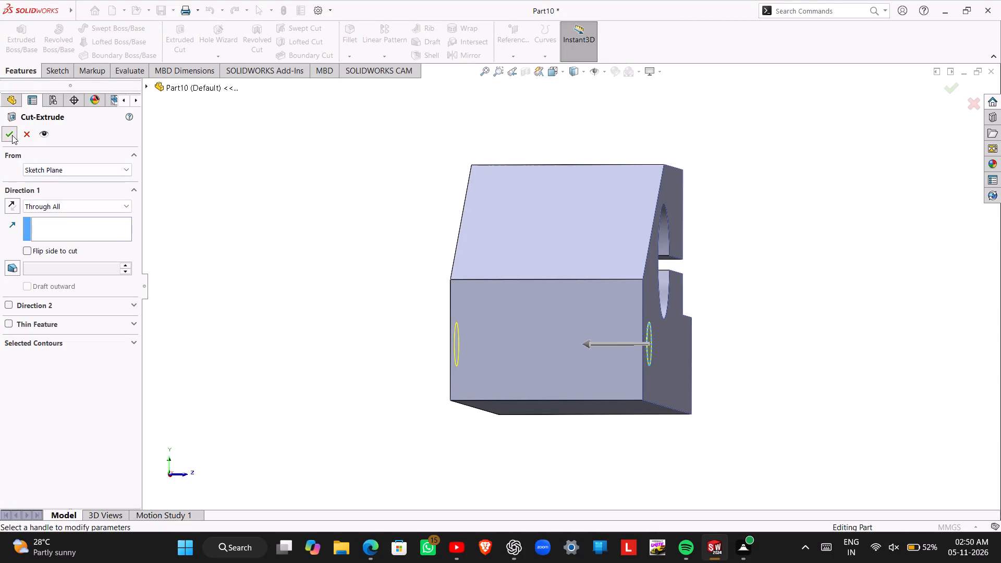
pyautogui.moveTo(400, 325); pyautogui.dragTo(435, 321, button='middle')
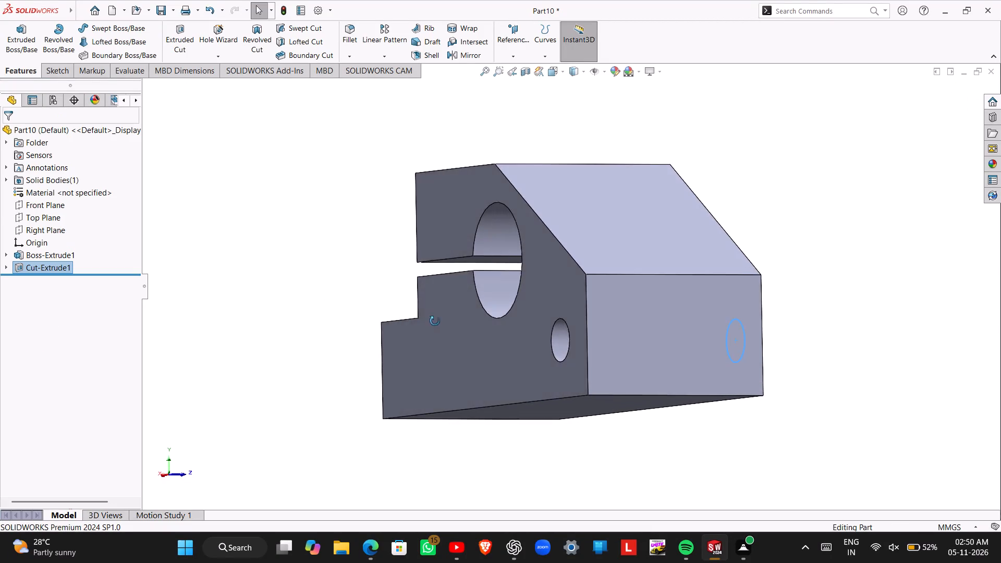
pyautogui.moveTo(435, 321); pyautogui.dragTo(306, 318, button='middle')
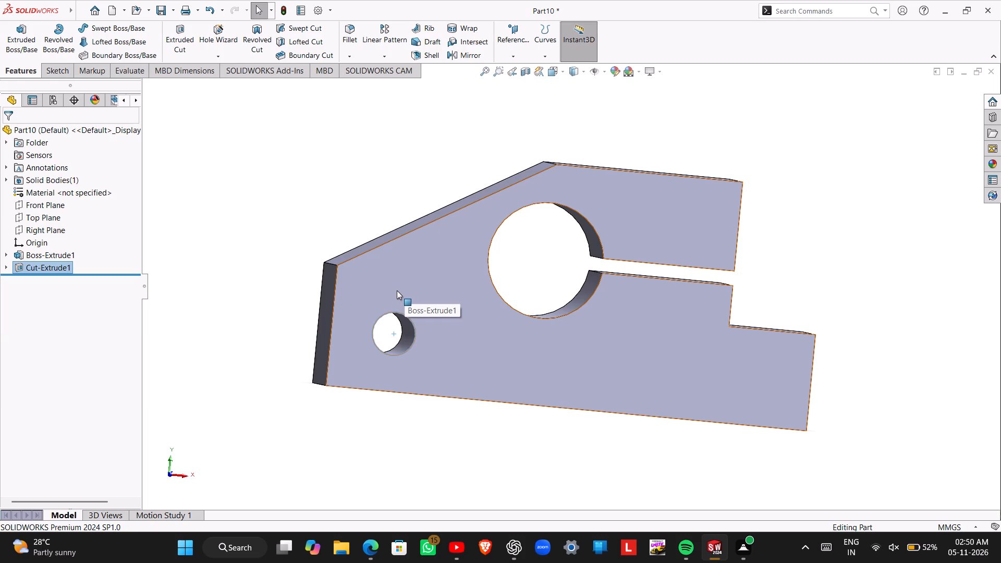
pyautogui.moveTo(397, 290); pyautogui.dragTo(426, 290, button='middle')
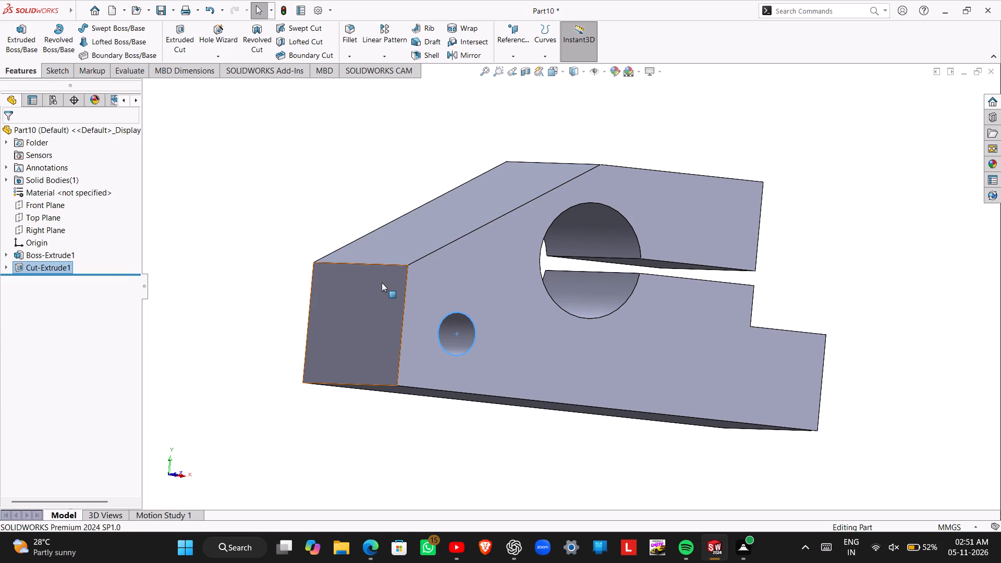
# Start a sketch on the block's bottom face and draw a corner rectangle about 26 by 18 mm at the 9 mm hole's end.
pyautogui.moveTo(458, 342); pyautogui.dragTo(473, 257, button='middle')
pyautogui.click(472, 354)
pyautogui.click(522, 326)
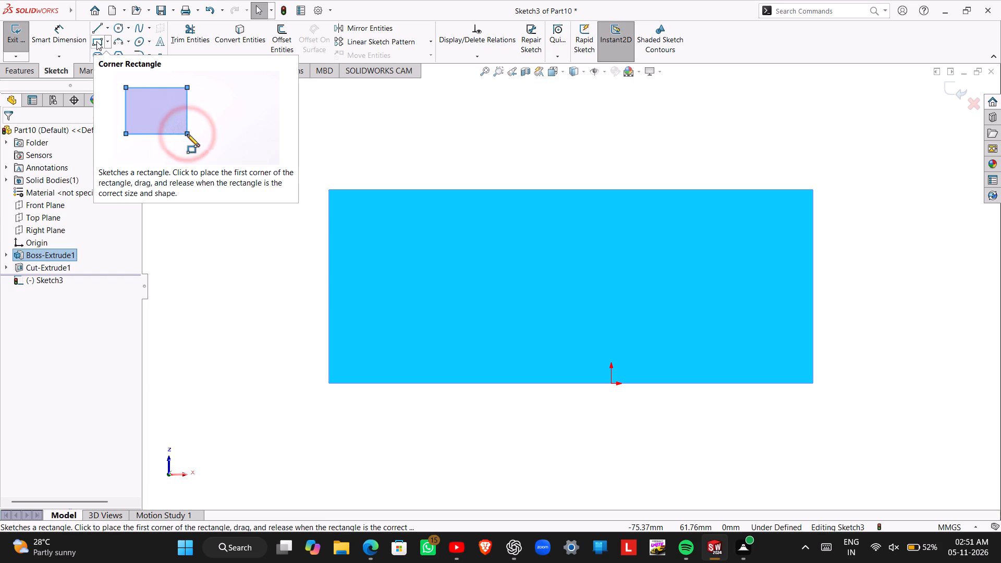
pyautogui.click(96, 41)
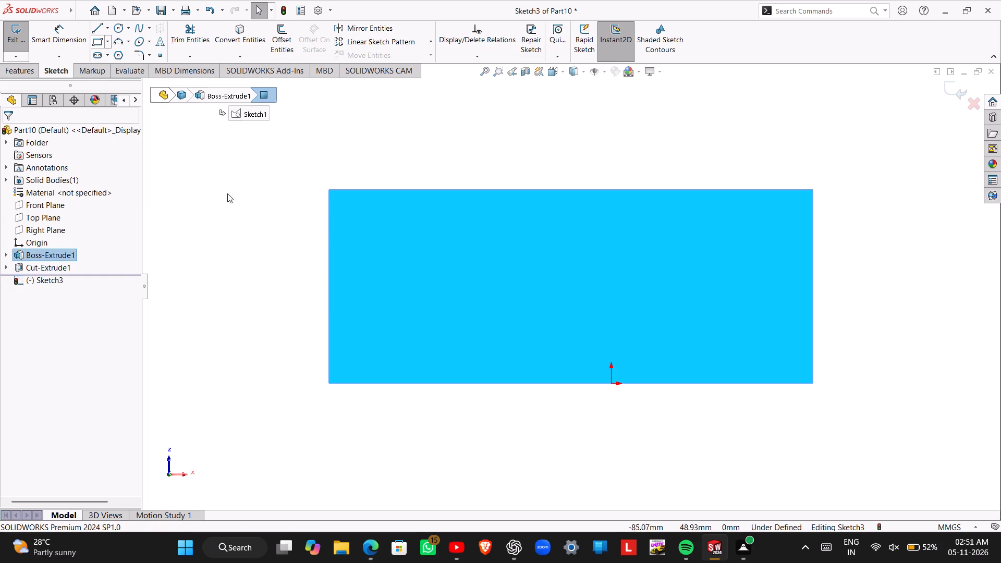
pyautogui.click(328, 265)
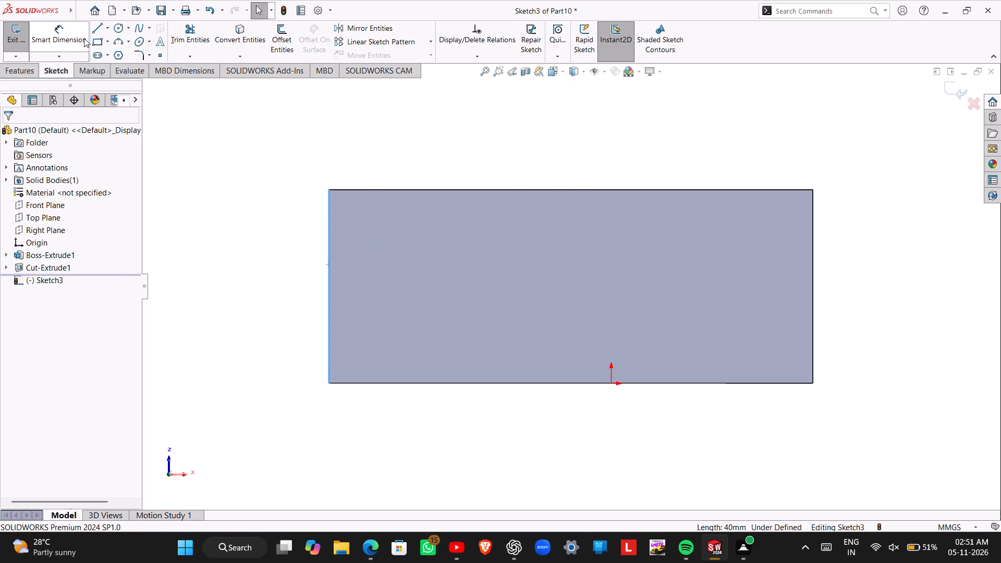
pyautogui.press('Escape')
pyautogui.click(99, 40)
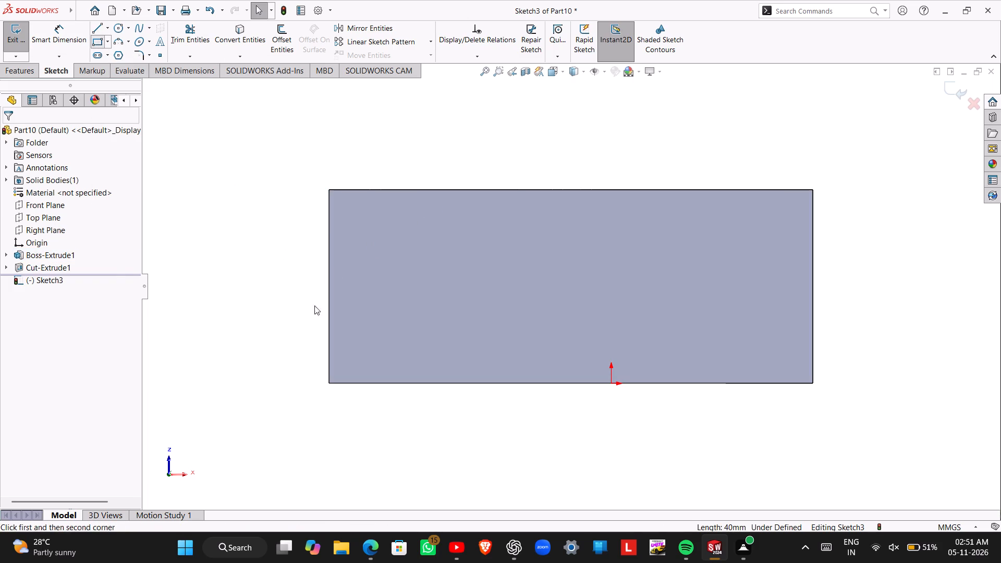
pyautogui.click(327, 277)
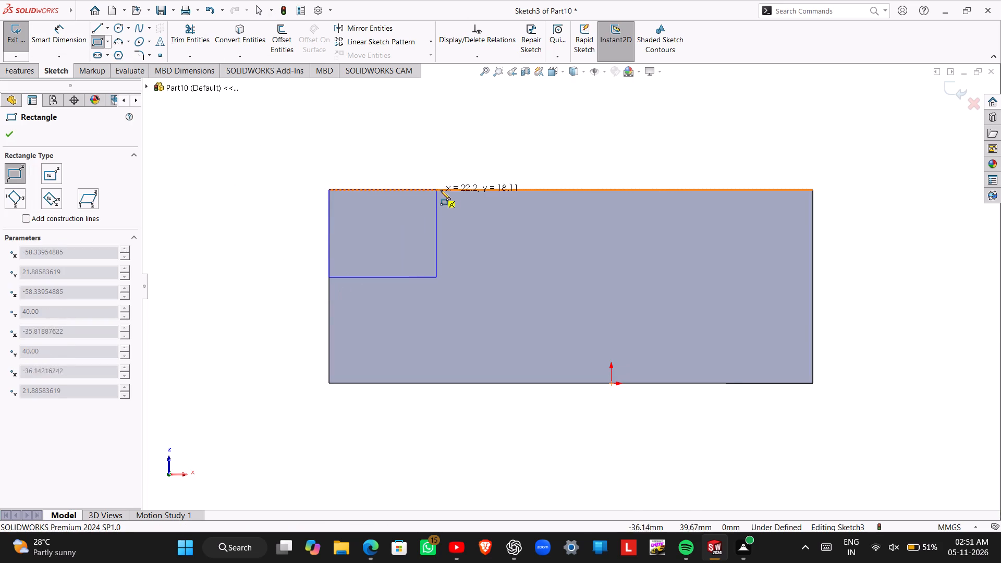
pyautogui.click(454, 188)
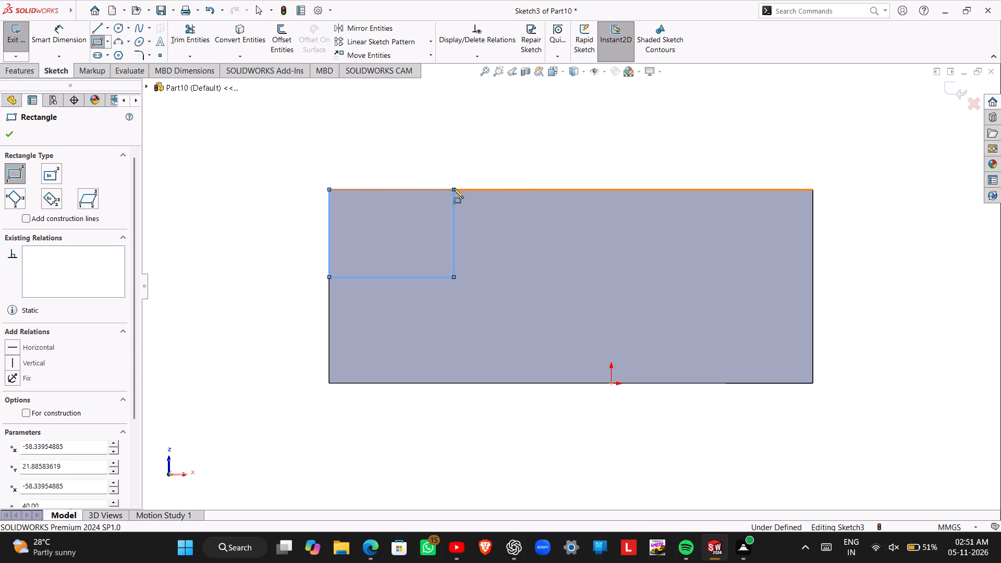
pyautogui.press('Escape')
# Dimension the rectangle's inner horizontal edge 15 mm from the block's long edge opposite the rectangle.
pyautogui.moveTo(148, 304); pyautogui.dragTo(160, 276, button='right')
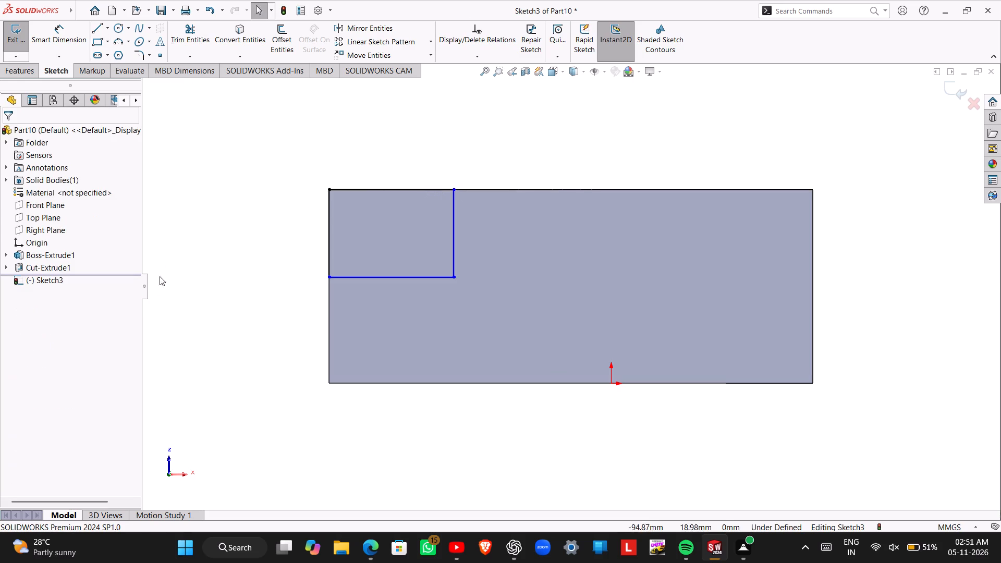
pyautogui.moveTo(160, 276); pyautogui.dragTo(209, 199, button='right')
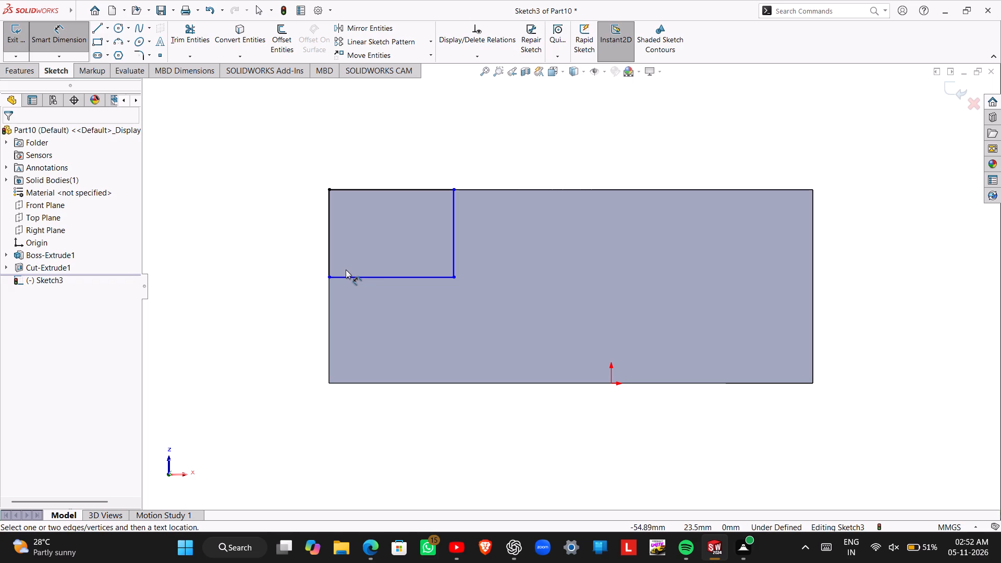
pyautogui.click(347, 276)
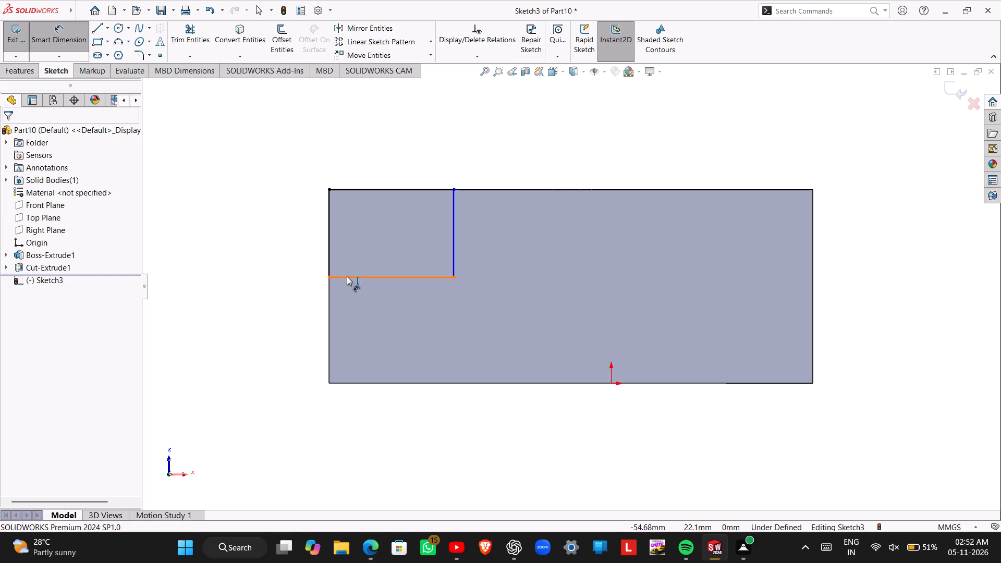
pyautogui.click(372, 382)
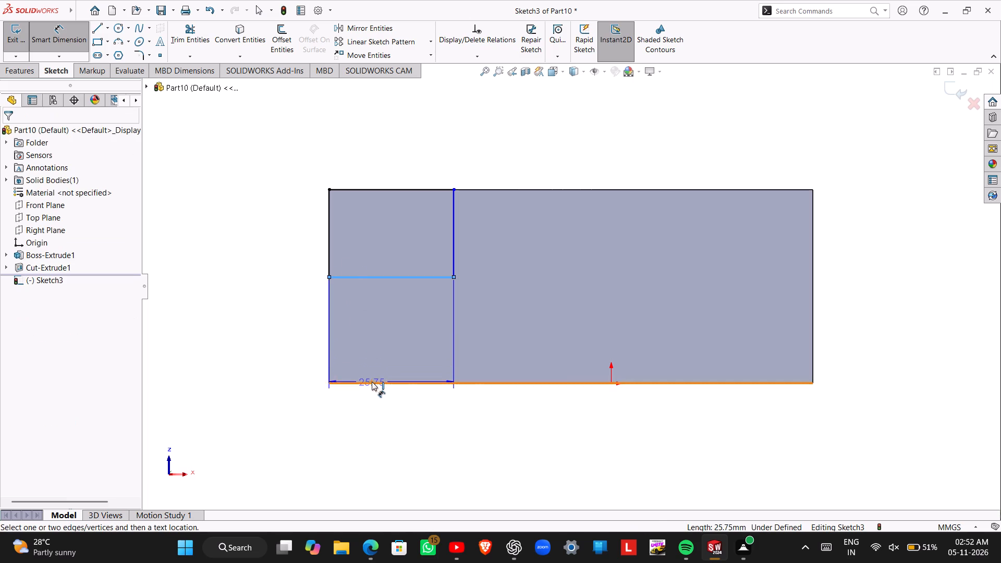
pyautogui.click(266, 348)
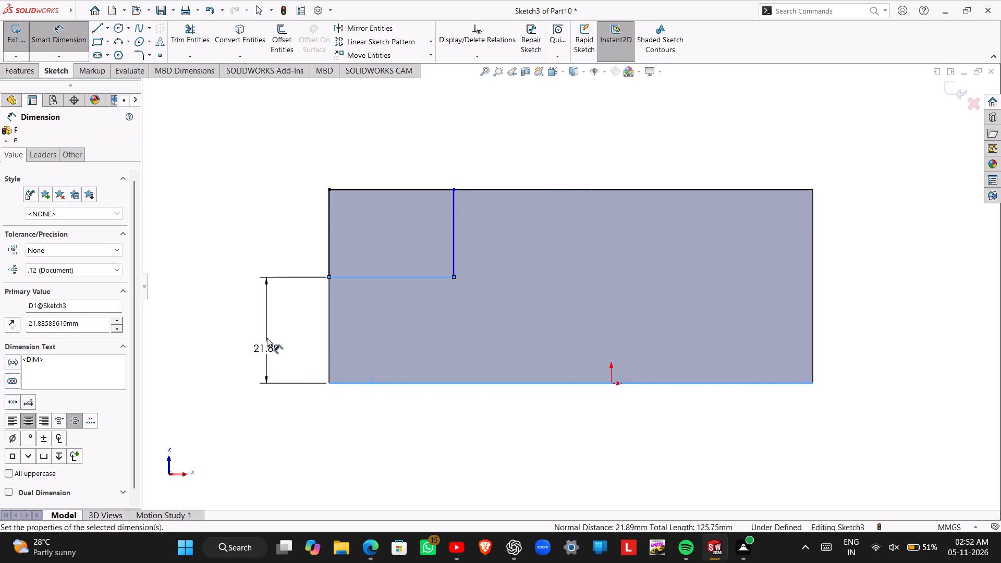
pyautogui.press('1')
pyautogui.press('5')
pyautogui.press('Return')
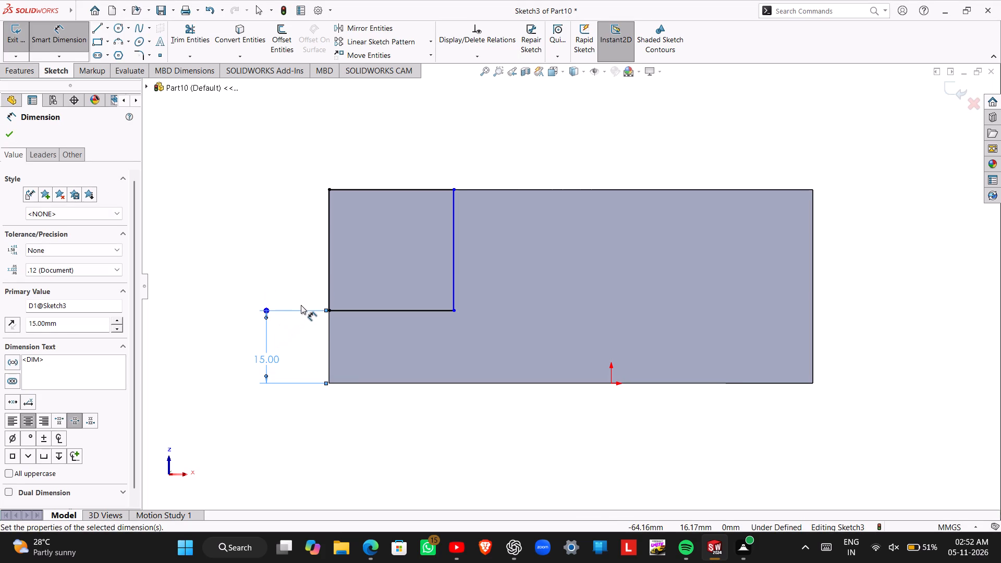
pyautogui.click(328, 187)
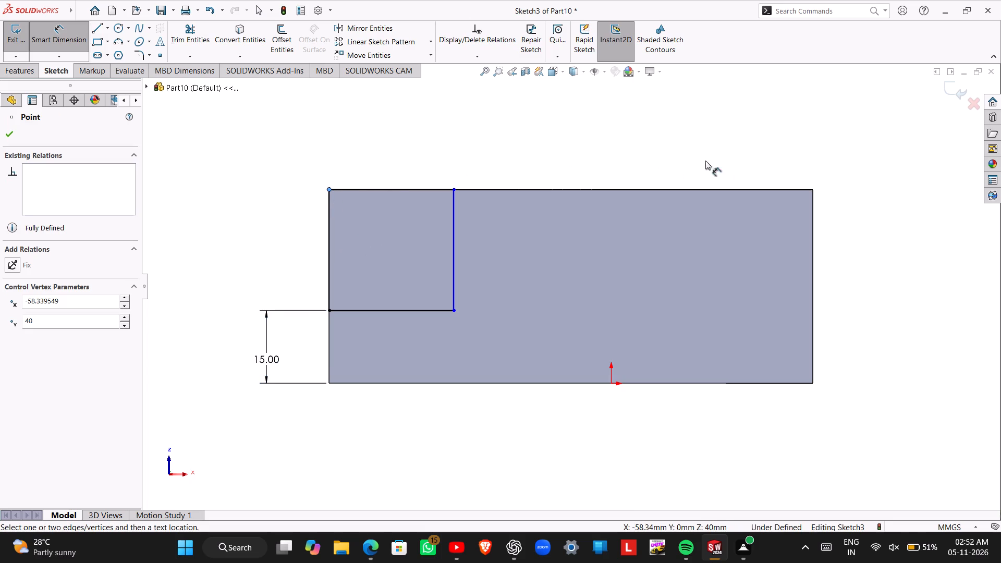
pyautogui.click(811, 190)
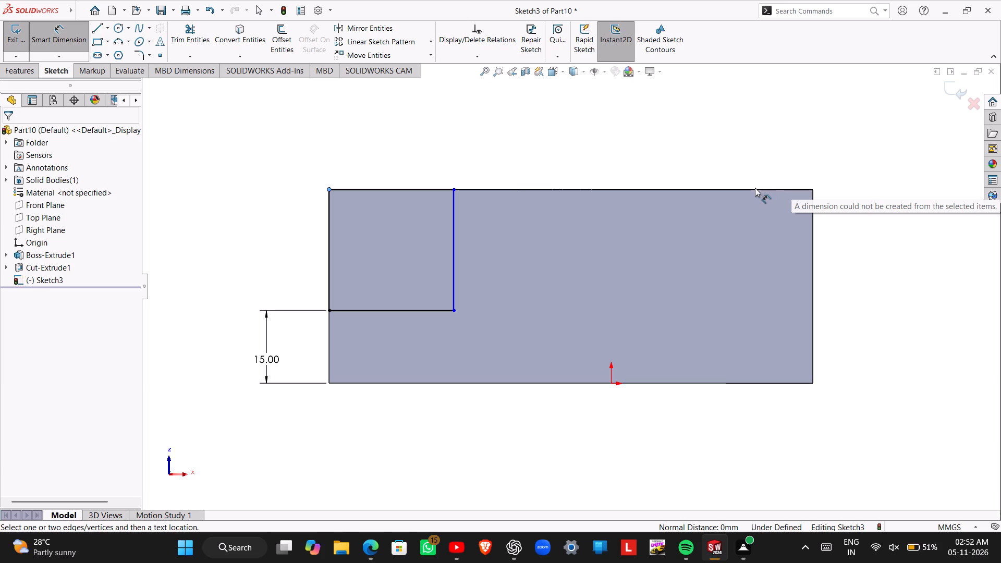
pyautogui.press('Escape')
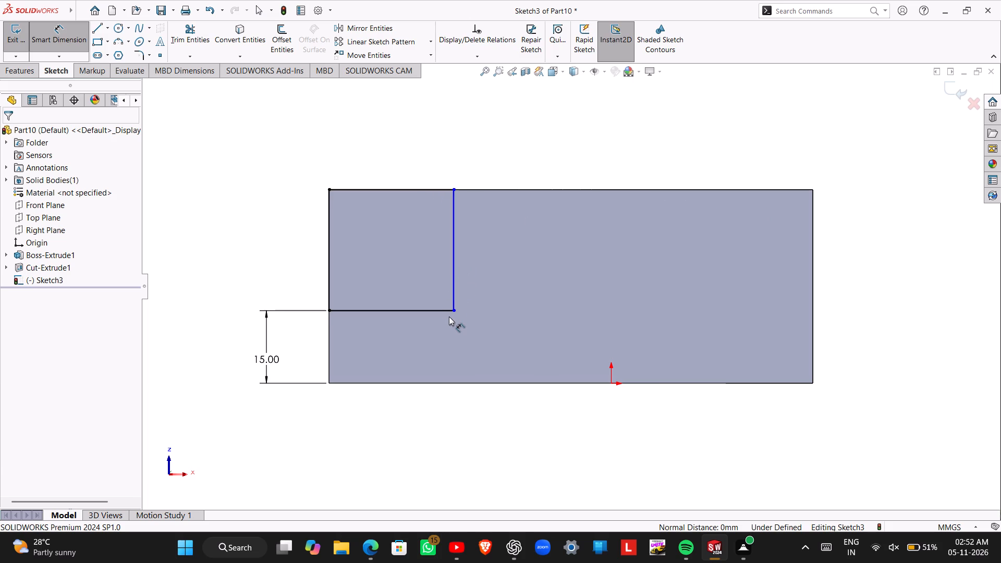
# Dimension the rectangle's inner vertical edge 75 mm (50+25) from the block's far short edge.
pyautogui.click(454, 284)
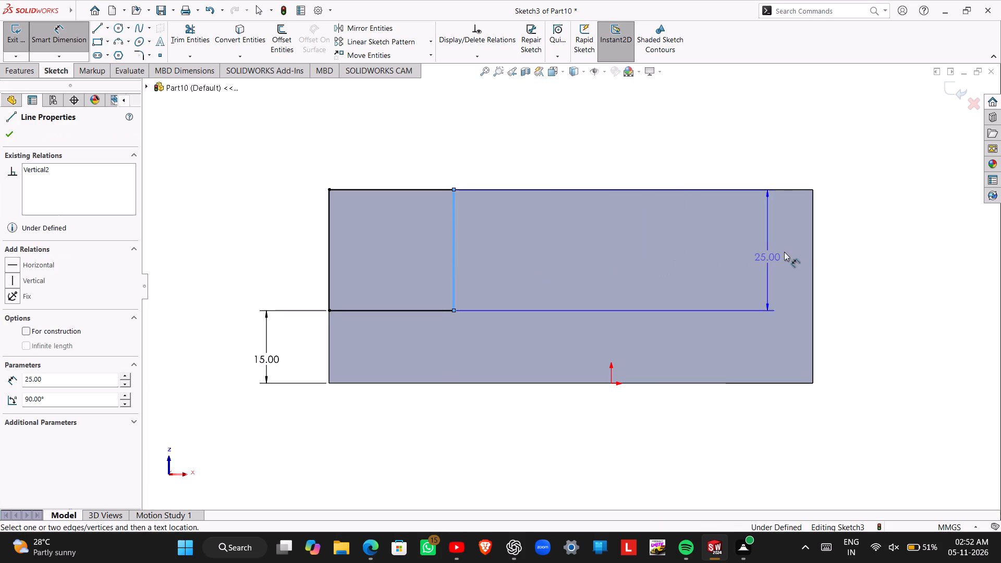
pyautogui.click(814, 248)
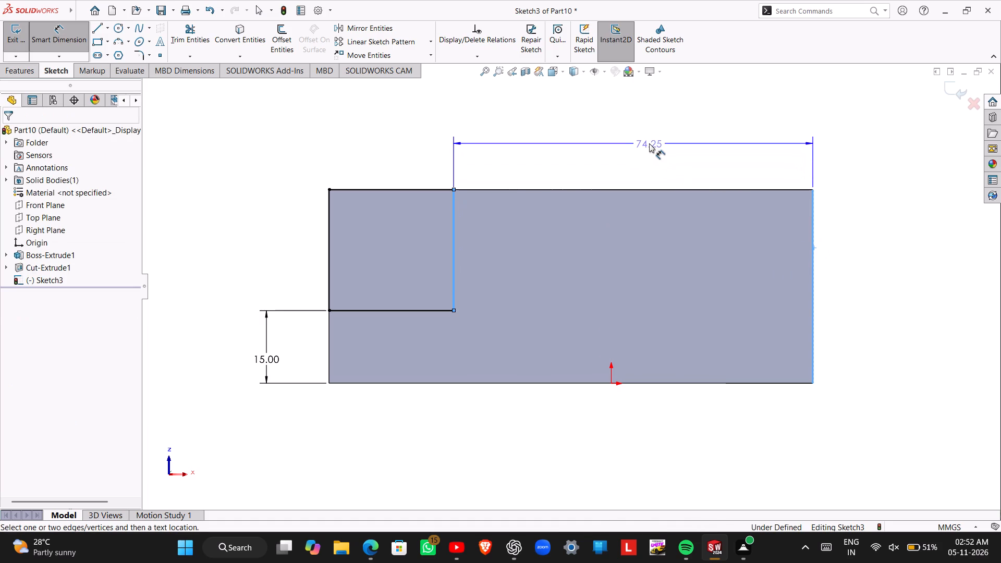
pyautogui.click(649, 143)
pyautogui.press('5')
pyautogui.write('0+')
pyautogui.write('25')
pyautogui.press('Return')
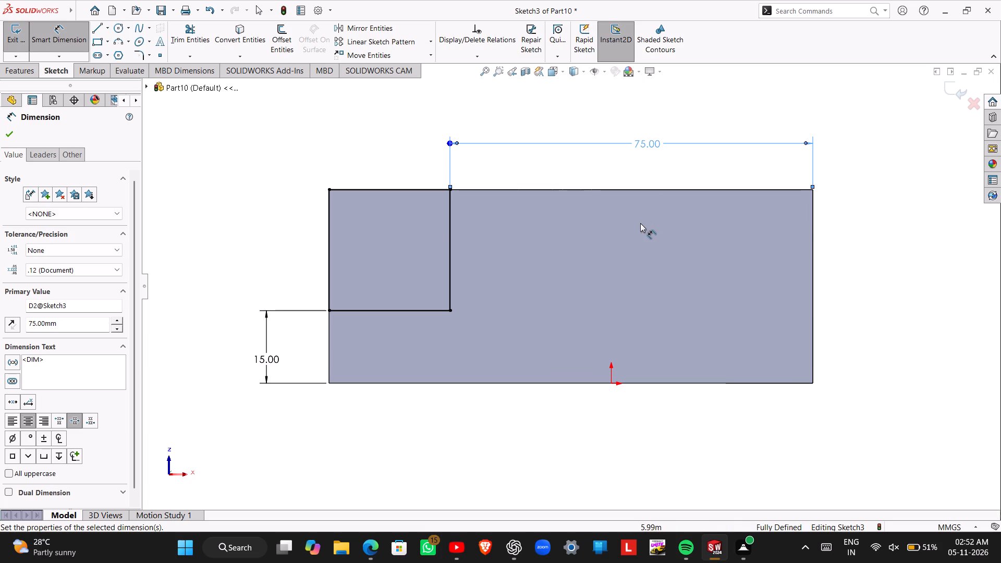
# Exit the sketch and cut the corner rectangle out of the block with an Extruded Cut set to Through All.
pyautogui.click(22, 36)
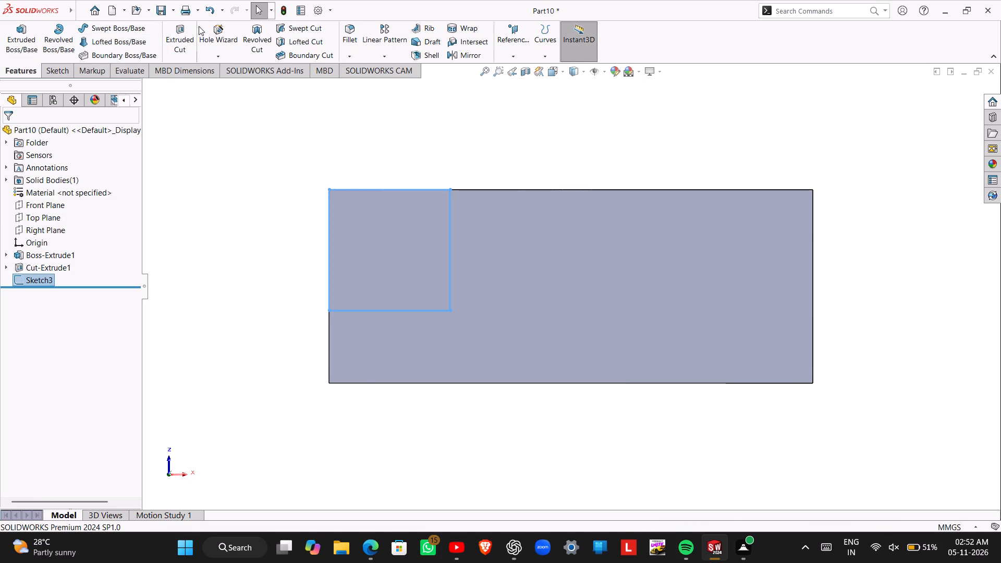
pyautogui.click(182, 42)
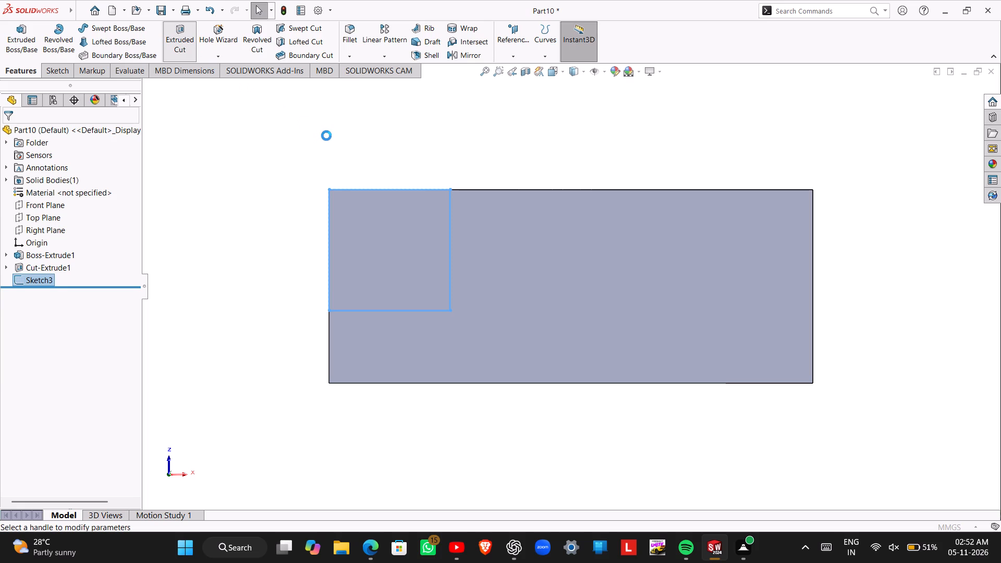
pyautogui.moveTo(334, 140); pyautogui.dragTo(400, 204, button='middle')
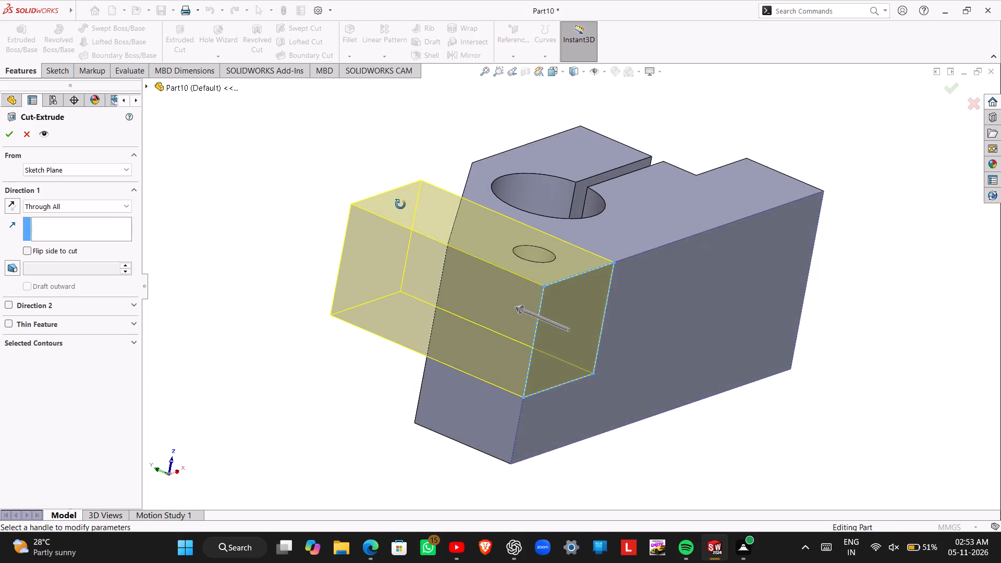
pyautogui.moveTo(400, 204); pyautogui.dragTo(400, 240, button='middle')
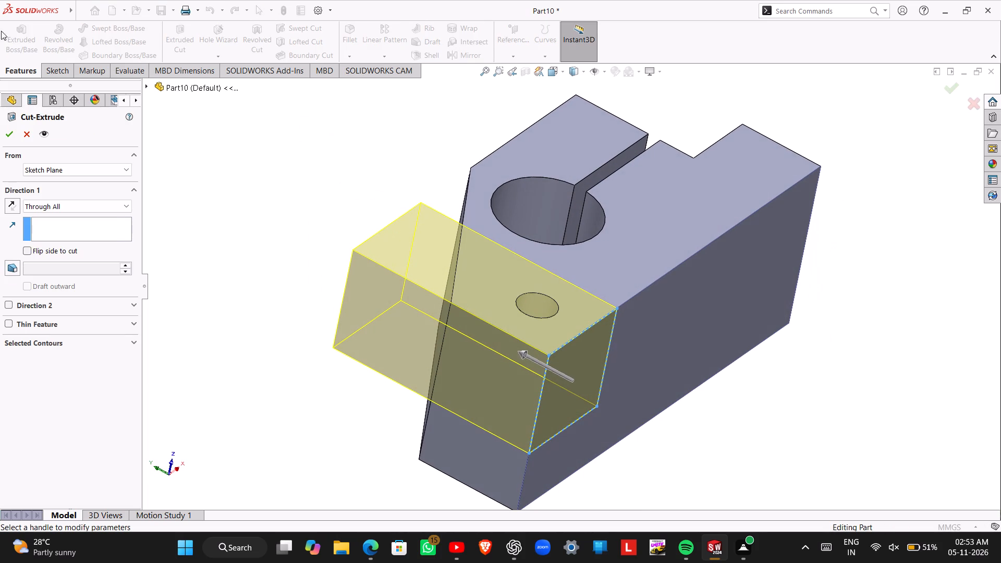
pyautogui.click(6, 135)
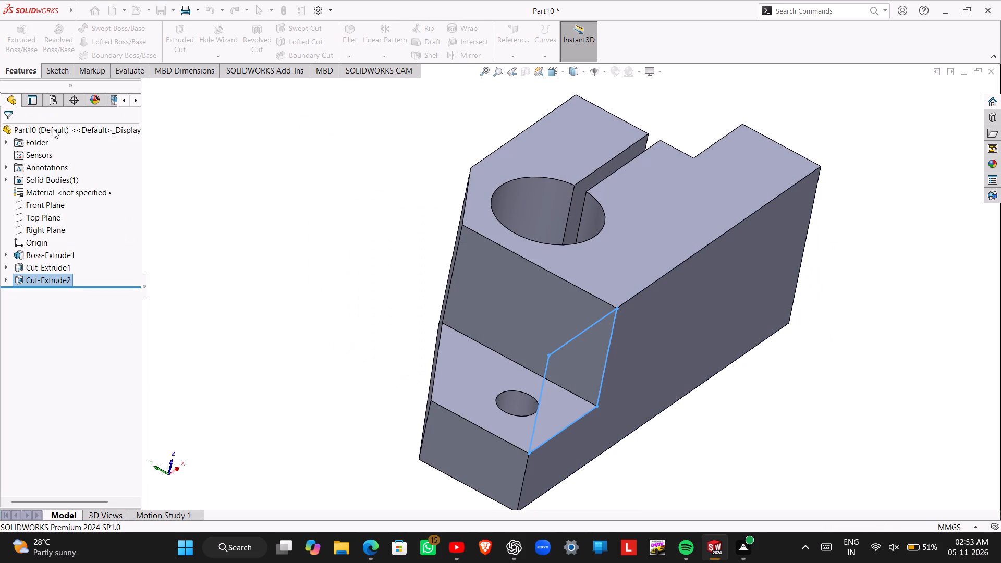
# Start a new sketch on the block's flat top face above the slotted bore.
pyautogui.moveTo(372, 140); pyautogui.dragTo(360, 141, button='middle')
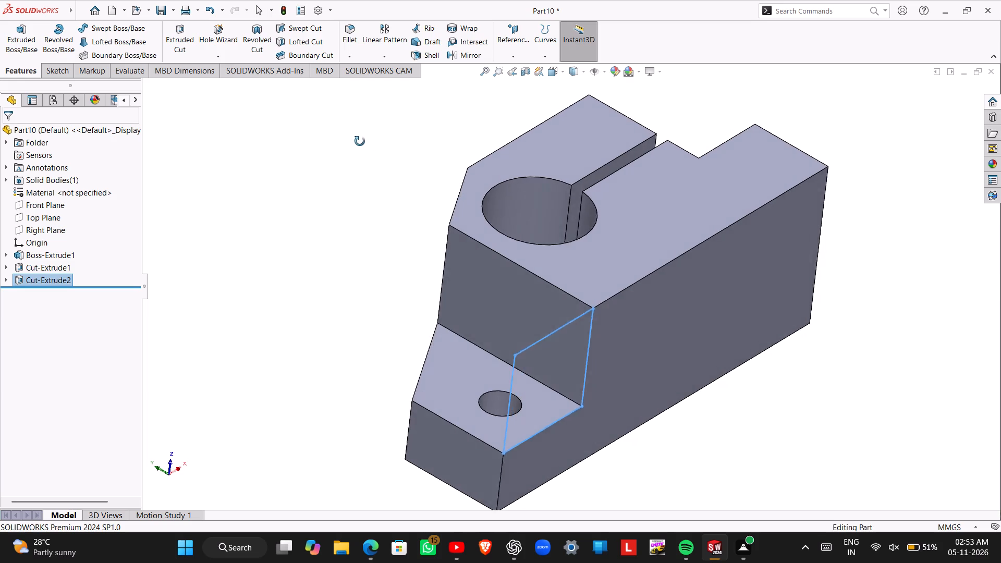
pyautogui.moveTo(360, 141); pyautogui.dragTo(339, 190, button='middle')
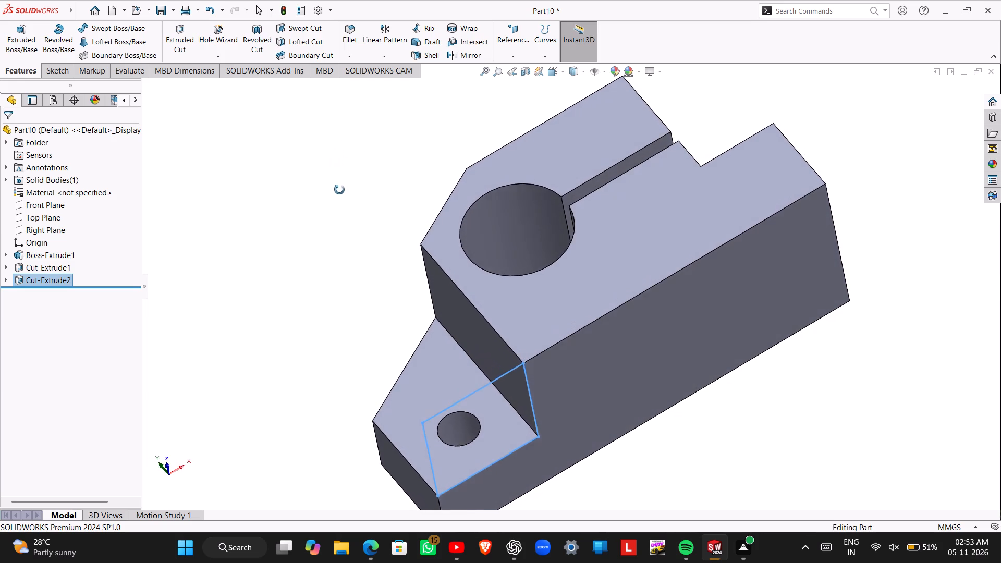
pyautogui.moveTo(339, 190); pyautogui.dragTo(344, 212, button='middle')
pyautogui.scroll(2, 472, 190)
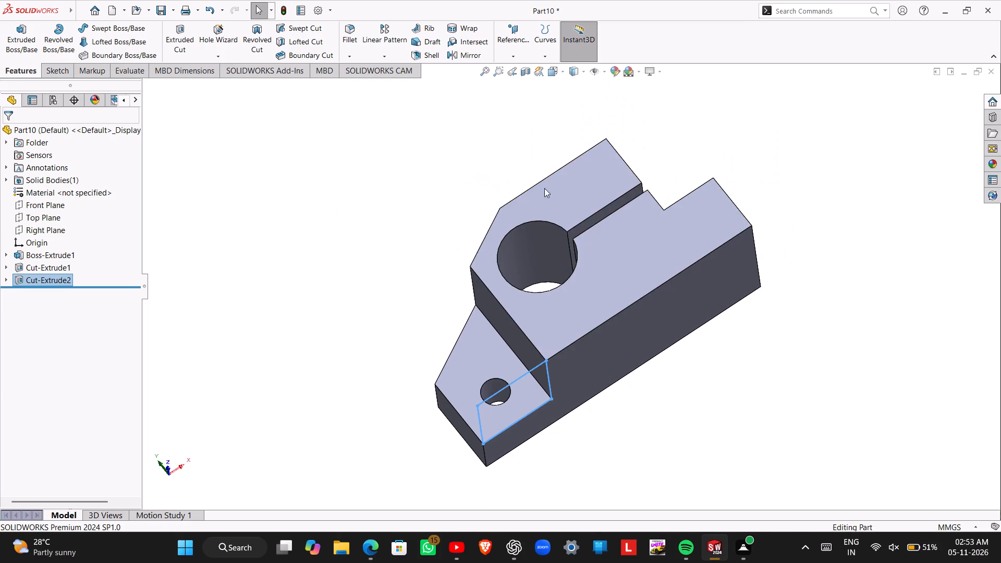
pyautogui.moveTo(555, 193); pyautogui.dragTo(585, 339, button='middle')
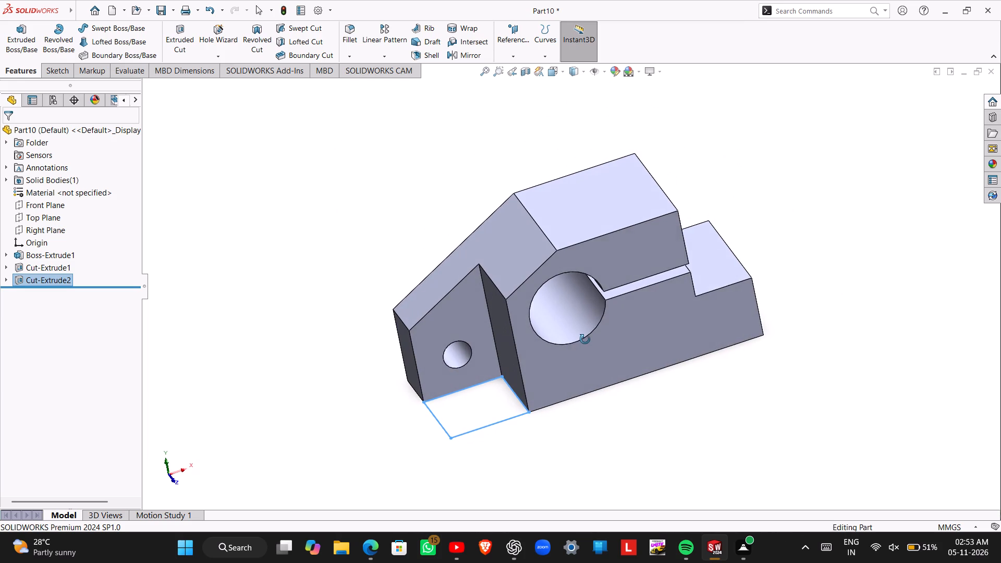
pyautogui.moveTo(585, 339); pyautogui.dragTo(585, 339, button='middle')
pyautogui.click(592, 205)
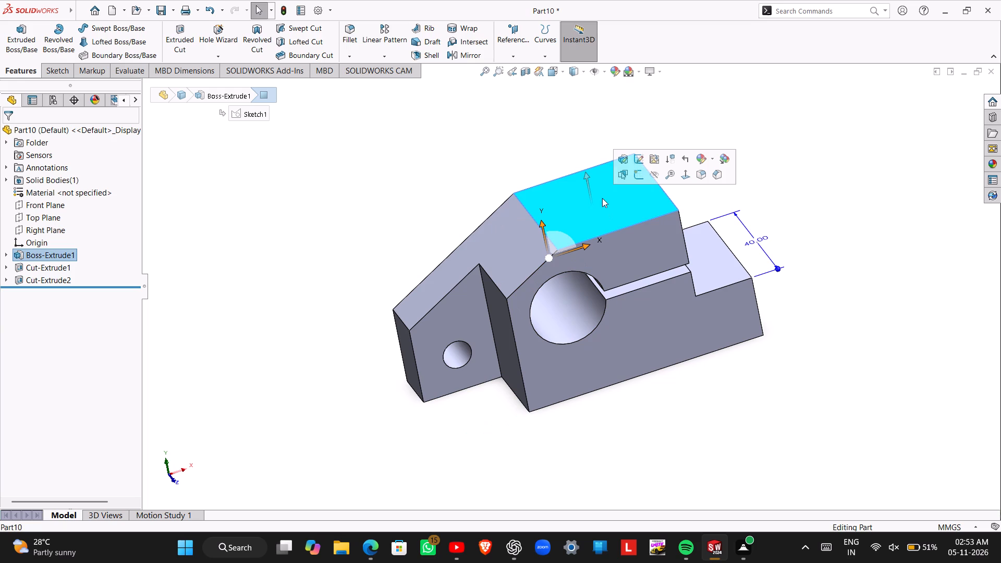
pyautogui.click(636, 174)
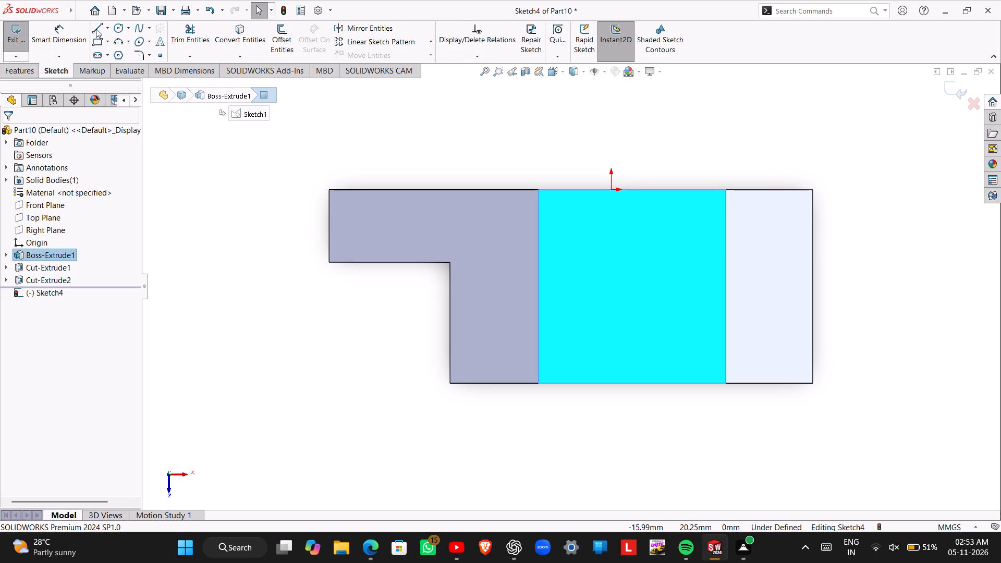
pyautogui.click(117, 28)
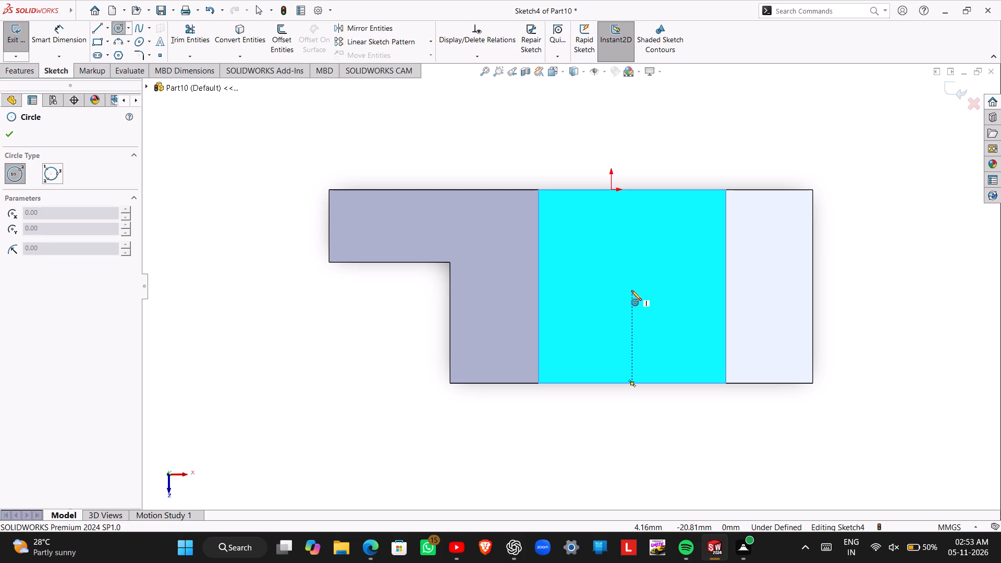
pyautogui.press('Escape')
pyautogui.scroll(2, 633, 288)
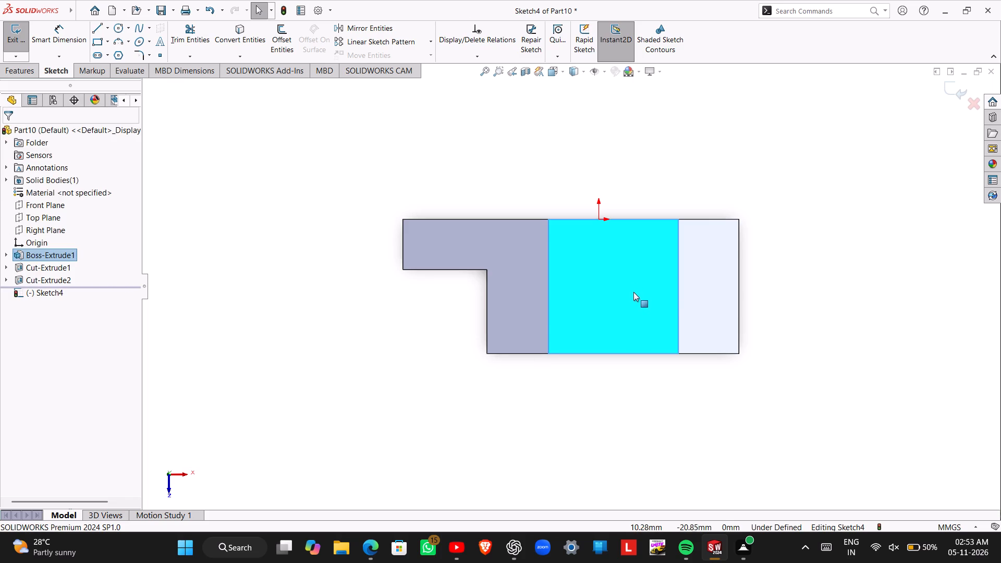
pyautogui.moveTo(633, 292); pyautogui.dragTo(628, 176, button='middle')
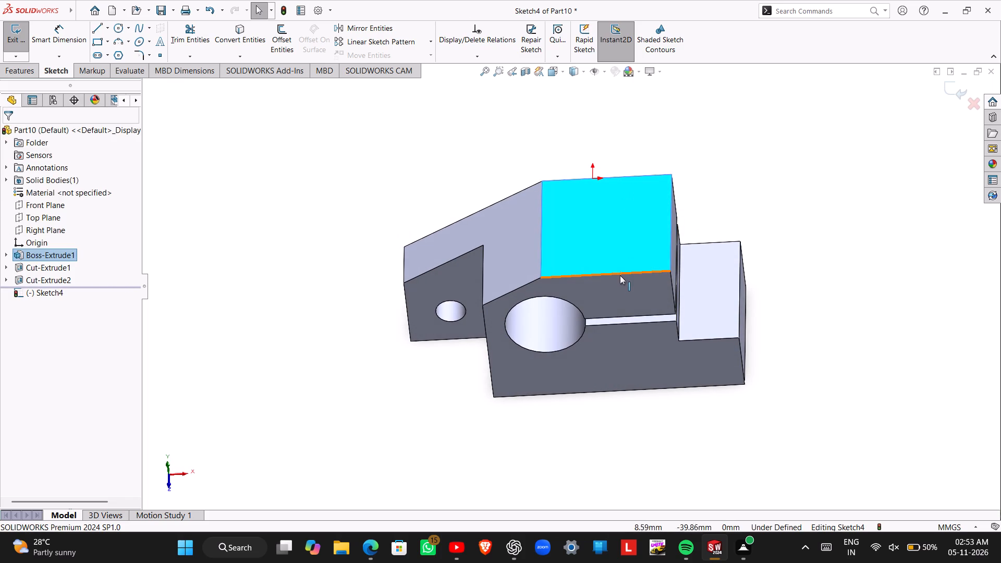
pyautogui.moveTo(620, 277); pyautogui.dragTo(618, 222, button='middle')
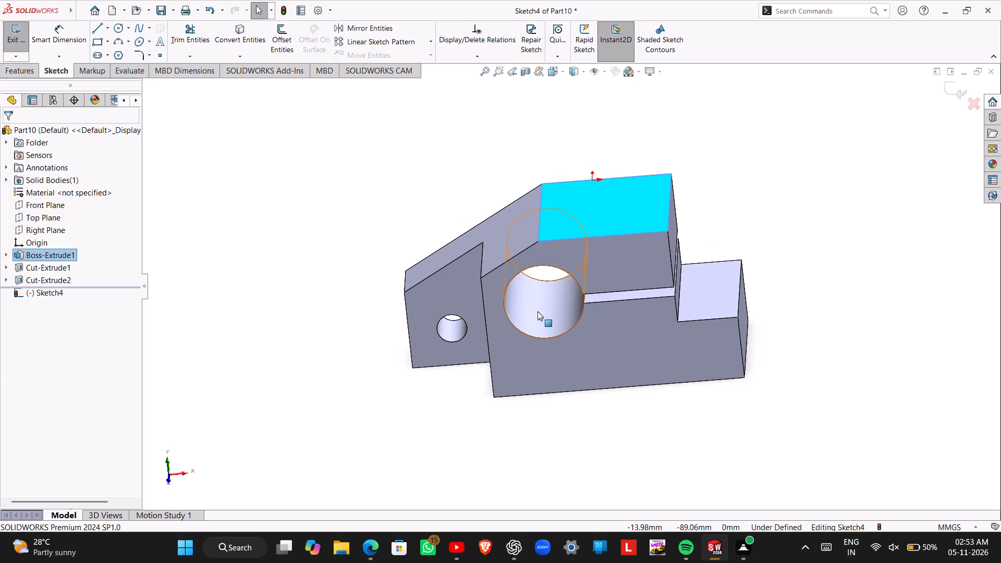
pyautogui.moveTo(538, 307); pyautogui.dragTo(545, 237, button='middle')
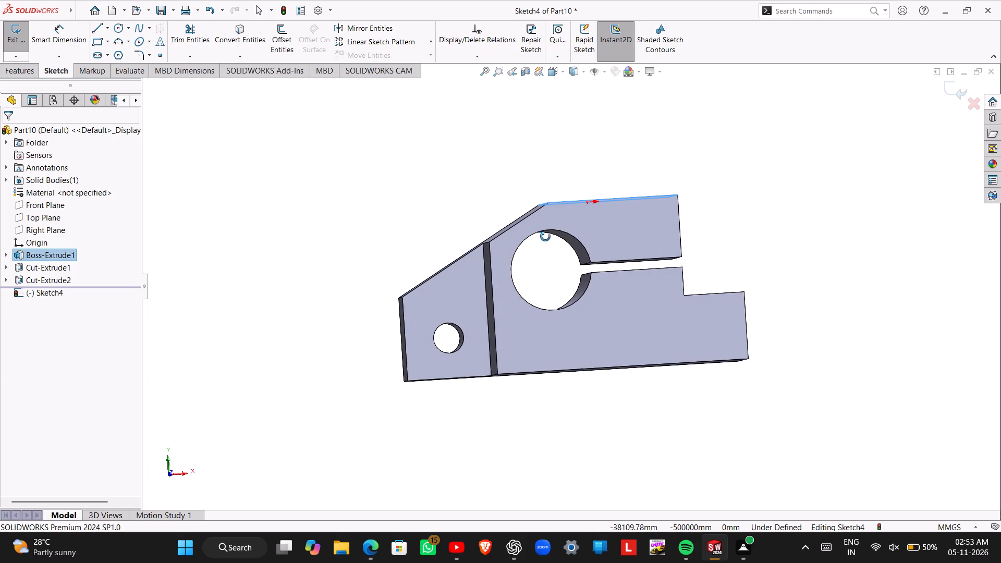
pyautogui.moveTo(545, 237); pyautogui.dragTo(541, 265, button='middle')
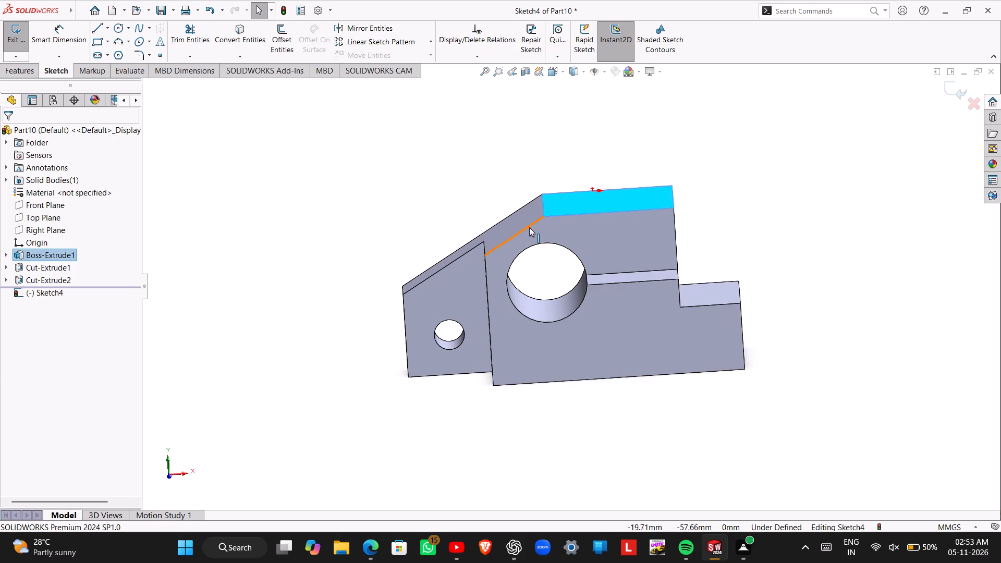
# Sketch a circle of about 4.3 mm radius on the flat top face, its centre aligned with the midpoint of the face's step-side edge.
pyautogui.moveTo(549, 284); pyautogui.dragTo(549, 255, button='middle')
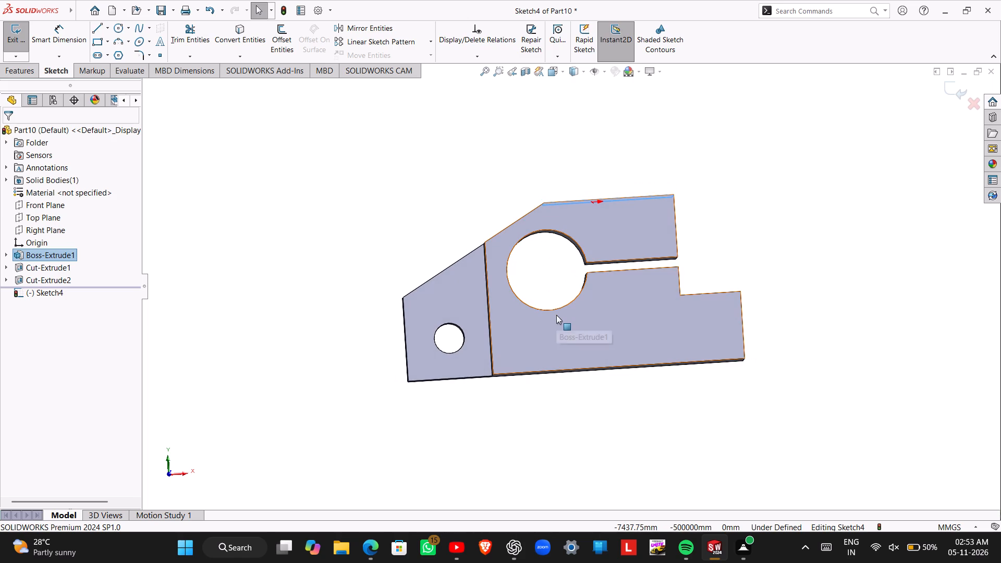
pyautogui.press('Escape')
pyautogui.press('Escape')
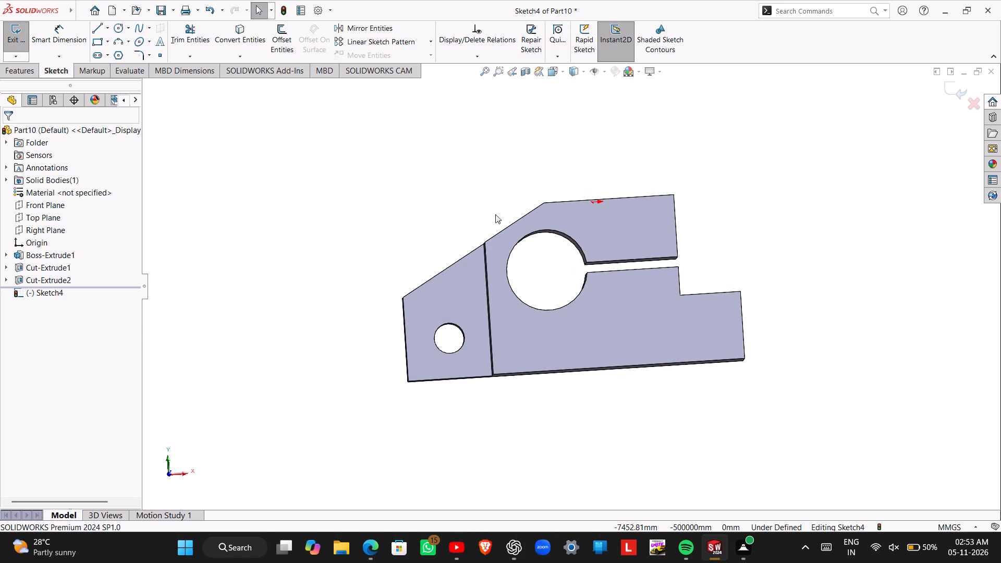
pyautogui.moveTo(483, 207); pyautogui.dragTo(495, 381, button='middle')
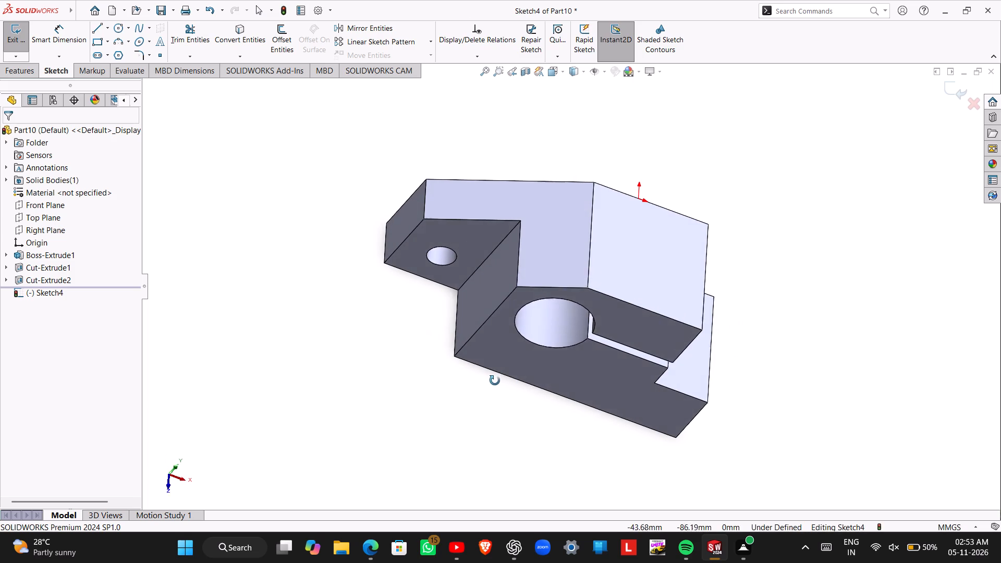
pyautogui.moveTo(495, 381); pyautogui.dragTo(484, 378, button='middle')
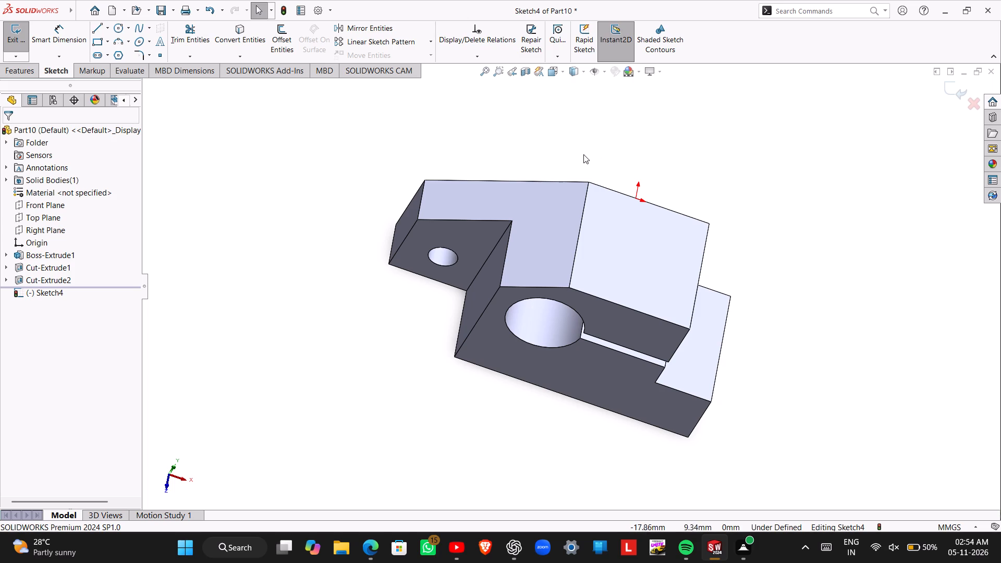
pyautogui.click(658, 250)
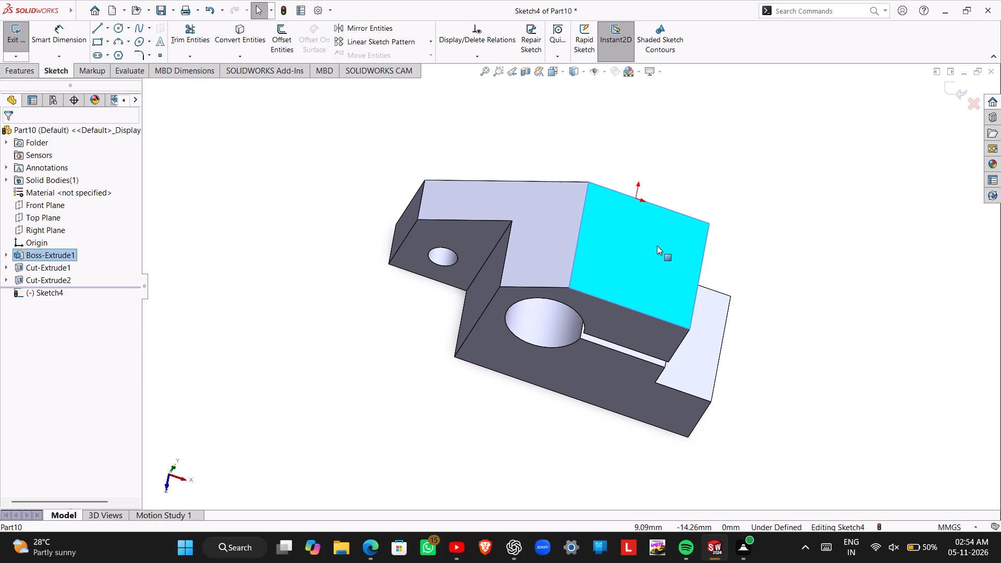
pyautogui.click(561, 71)
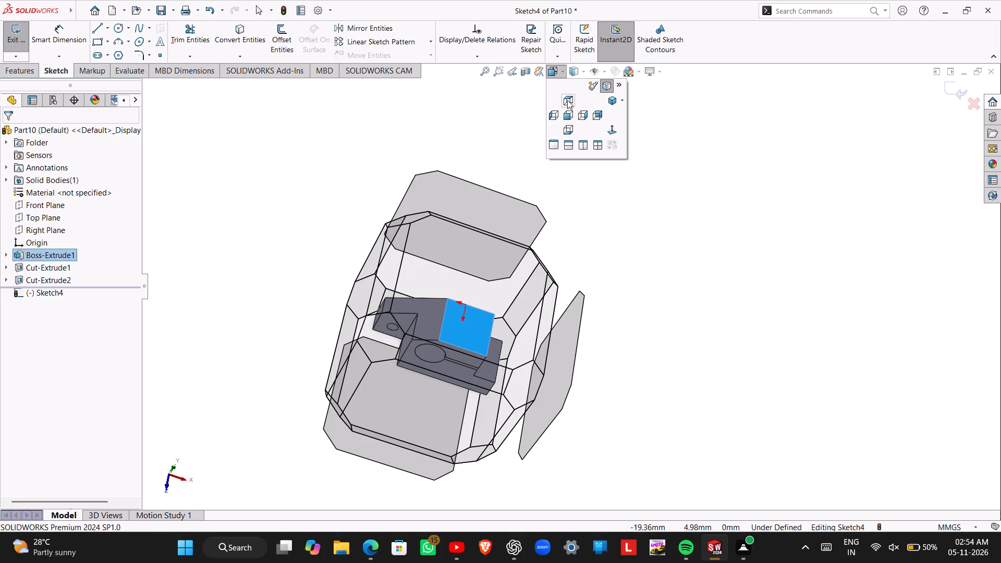
pyautogui.click(570, 96)
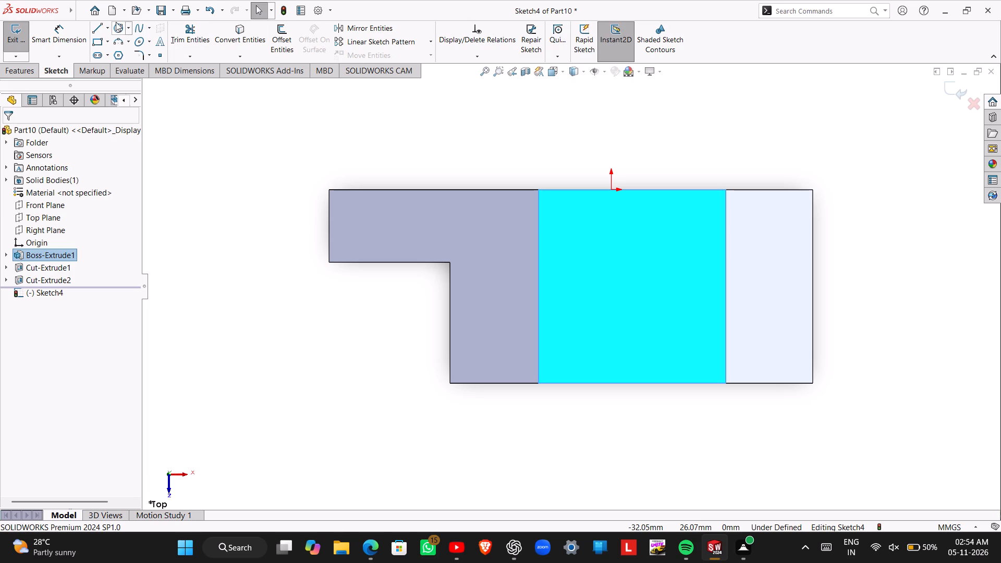
pyautogui.click(118, 28)
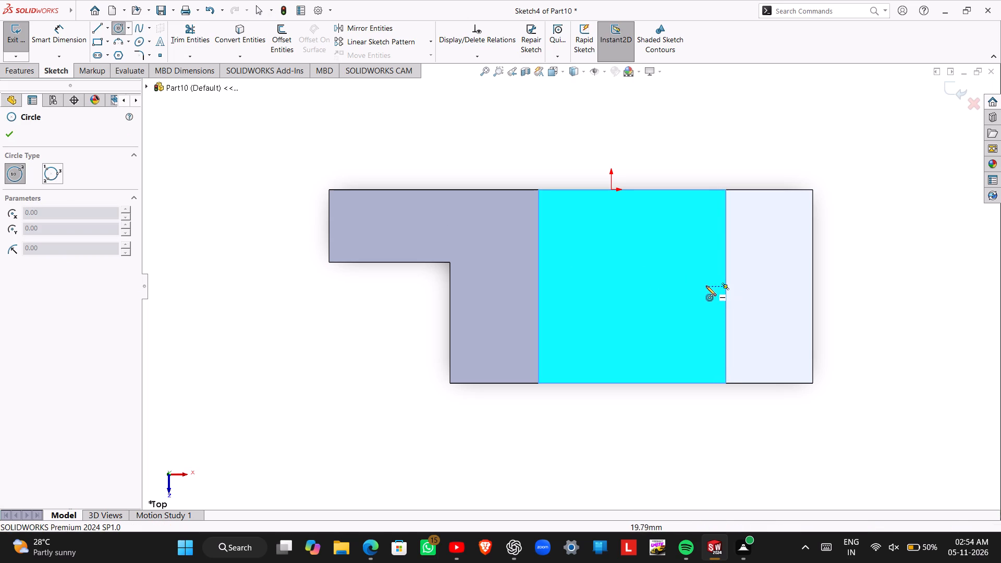
pyautogui.click(666, 285)
pyautogui.click(666, 266)
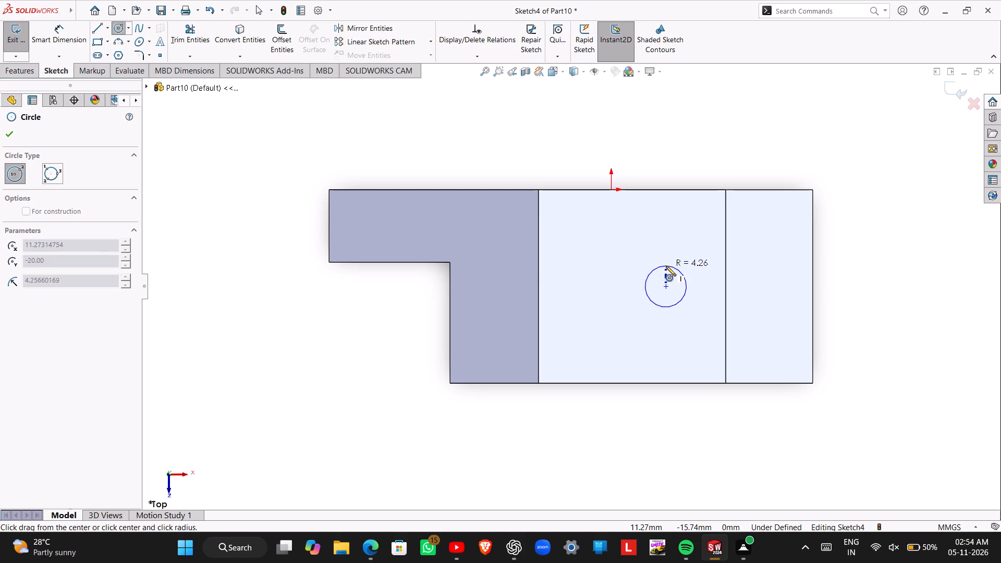
pyautogui.press('Escape')
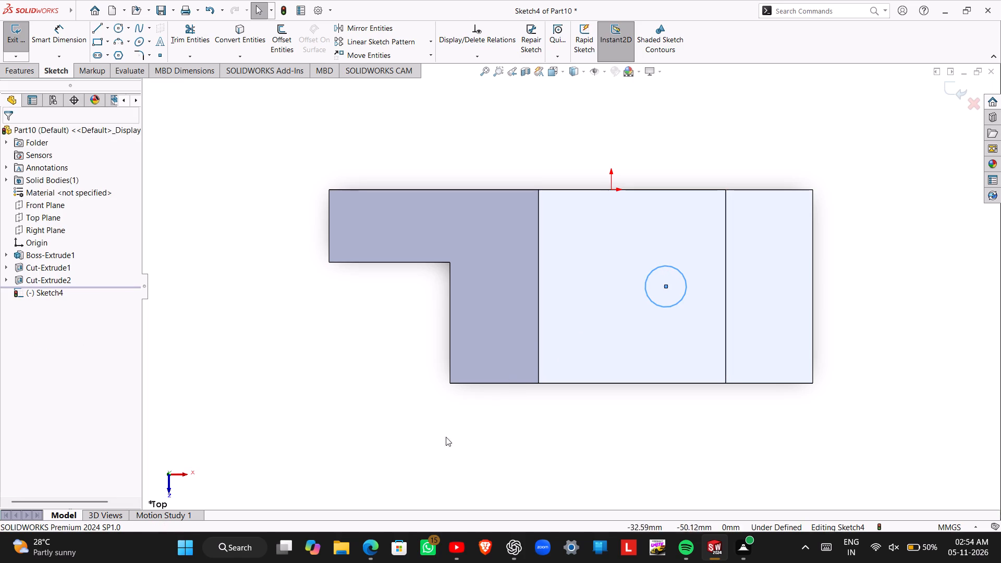
# Dimension the circle's centre 25 mm from the block's far short edge on the lower step side.
pyautogui.moveTo(396, 443); pyautogui.dragTo(384, 353, button='right')
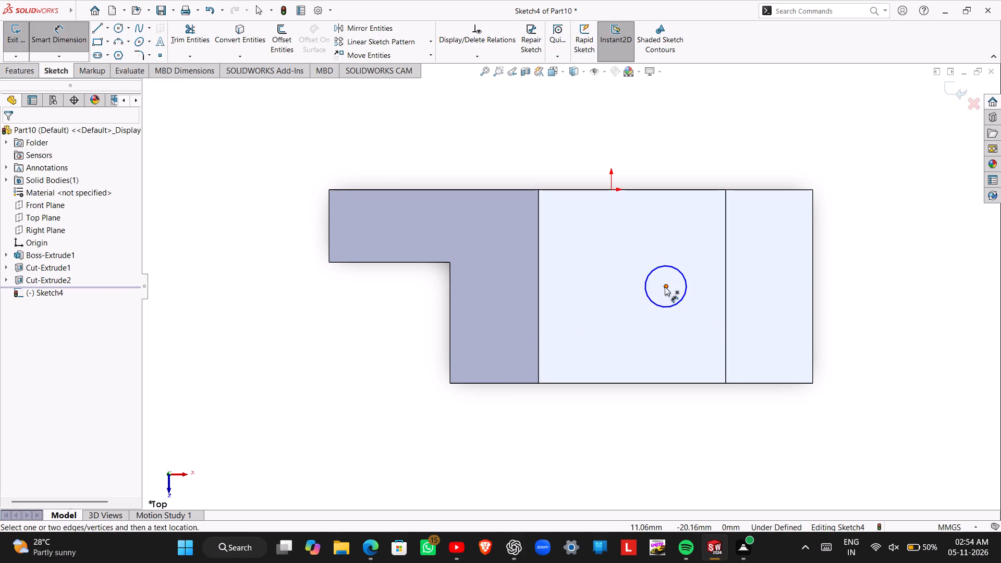
pyautogui.click(665, 286)
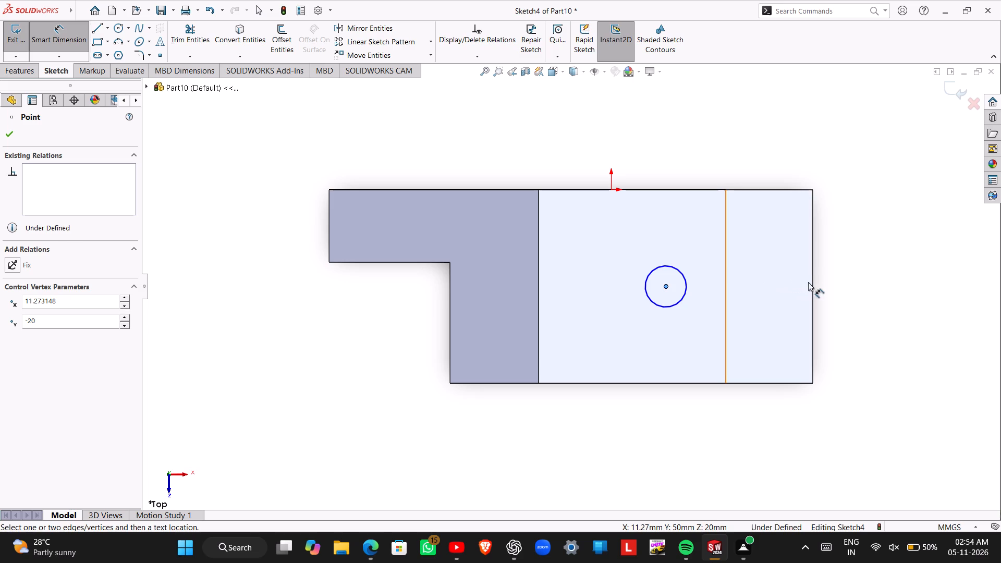
pyautogui.click(812, 283)
pyautogui.click(760, 417)
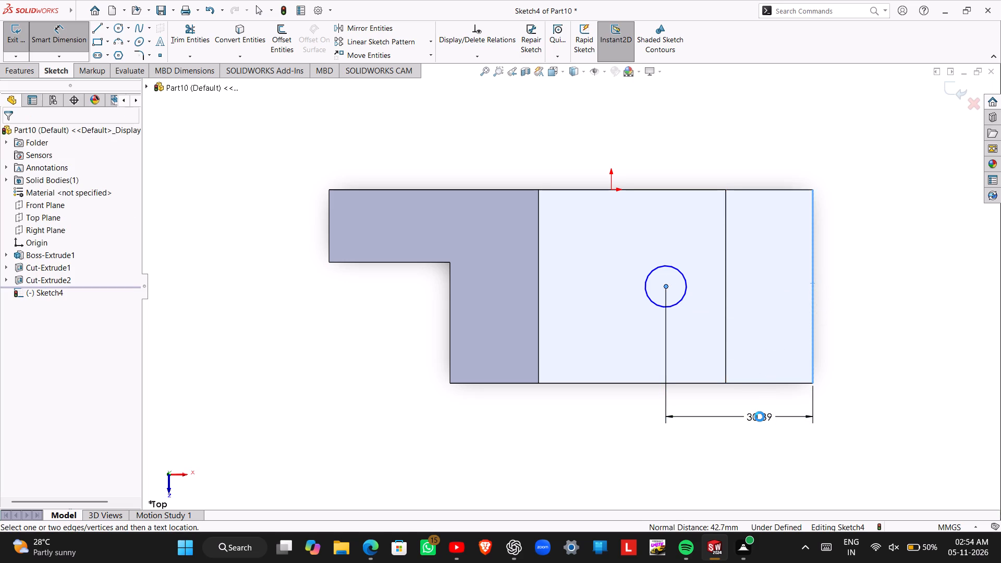
pyautogui.press('2')
pyautogui.press('5')
pyautogui.press('Return')
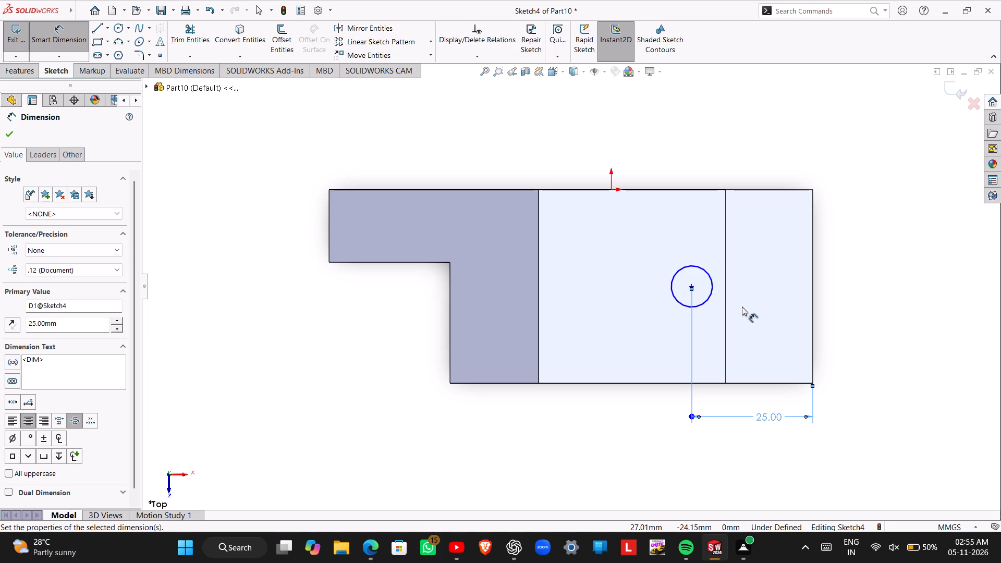
# Dimension the circle's diameter as 11 mm.
pyautogui.click(708, 299)
pyautogui.click(688, 158)
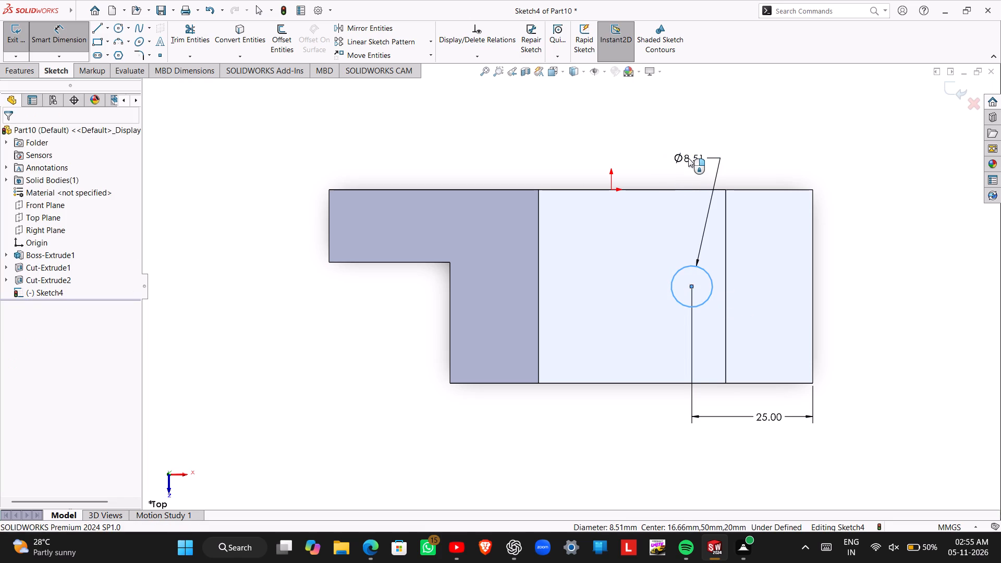
pyautogui.write('11')
pyautogui.press('Return')
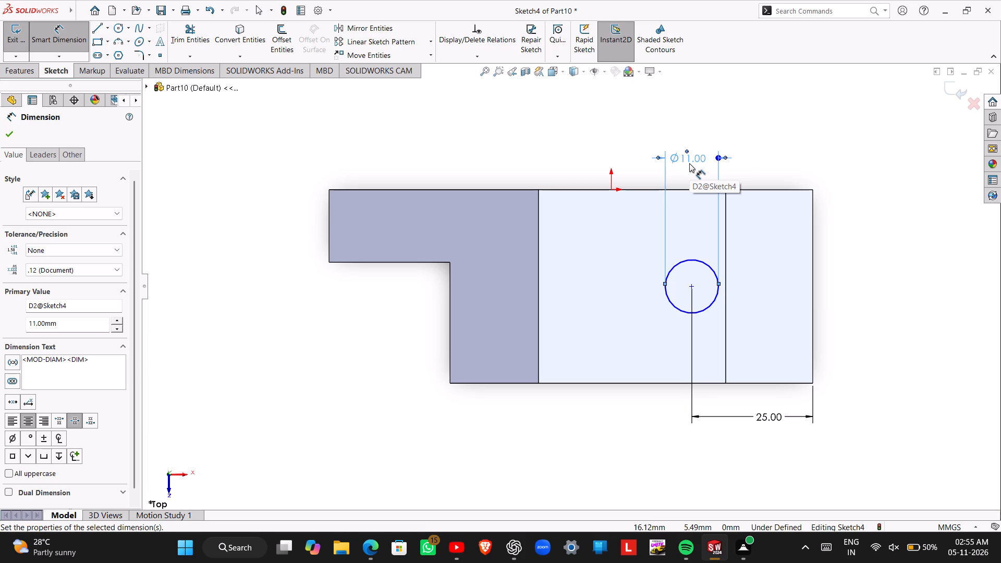
# Exit the sketch and cut the circle with an Extruded Cut set to Up To Surface, ending at the slot's upper face.
pyautogui.click(22, 42)
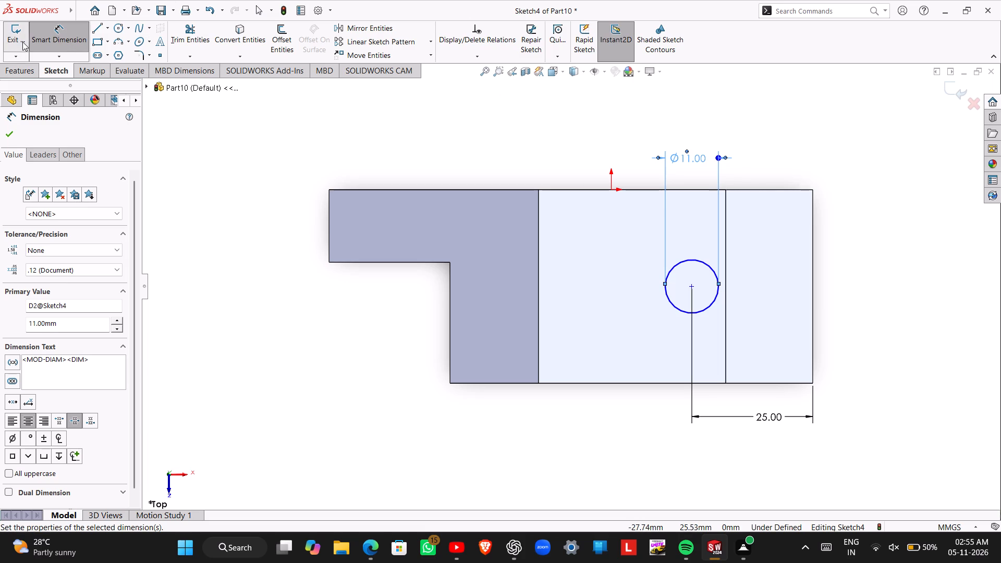
pyautogui.click(190, 36)
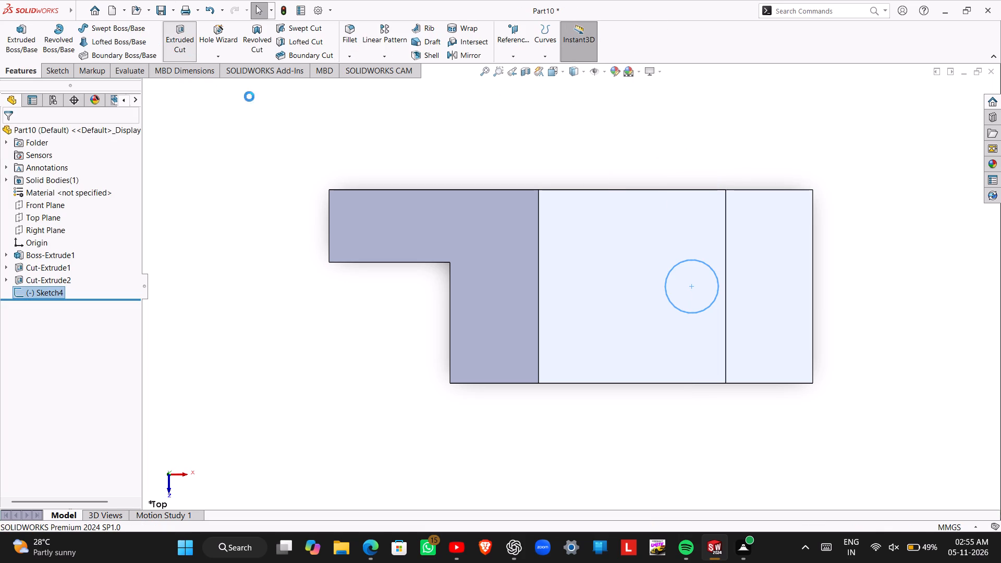
pyautogui.moveTo(466, 160); pyautogui.dragTo(468, 93, button='middle')
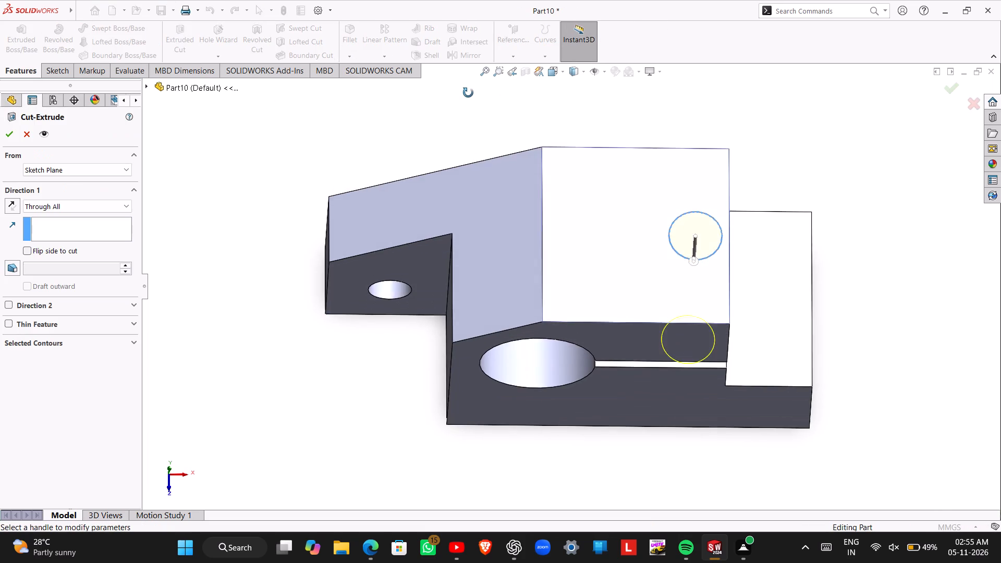
pyautogui.moveTo(468, 93); pyautogui.dragTo(470, 6, button='middle')
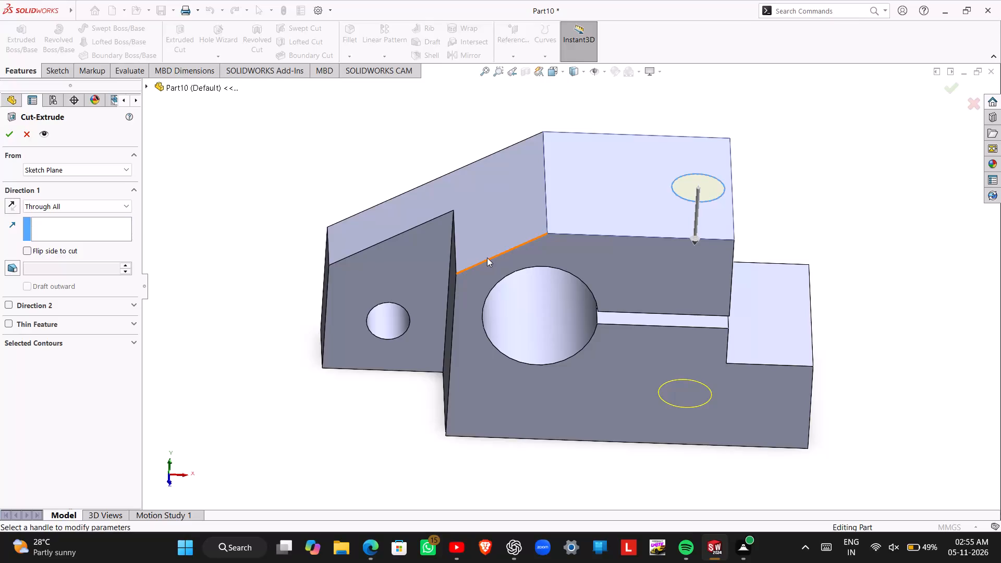
pyautogui.click(75, 209)
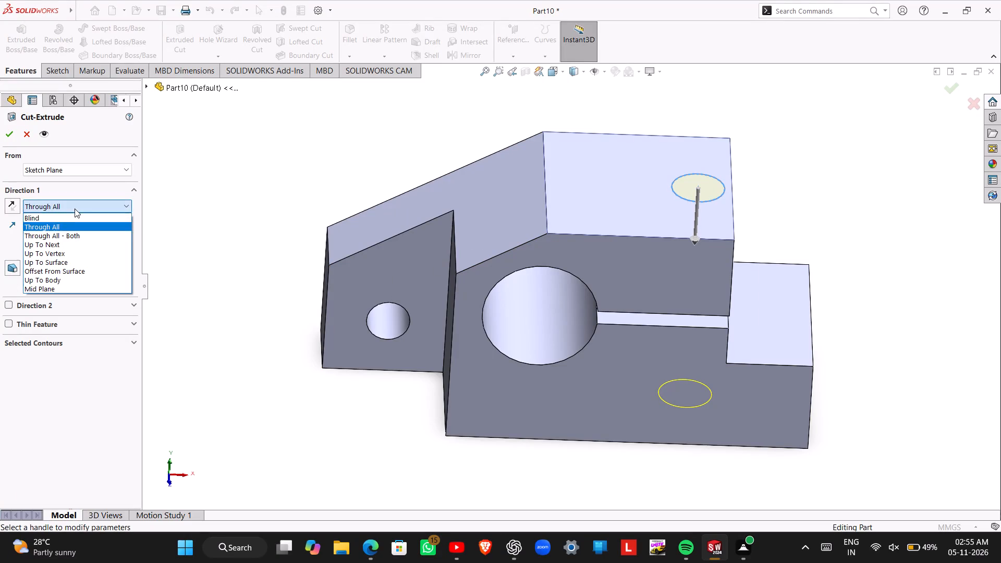
pyautogui.click(63, 260)
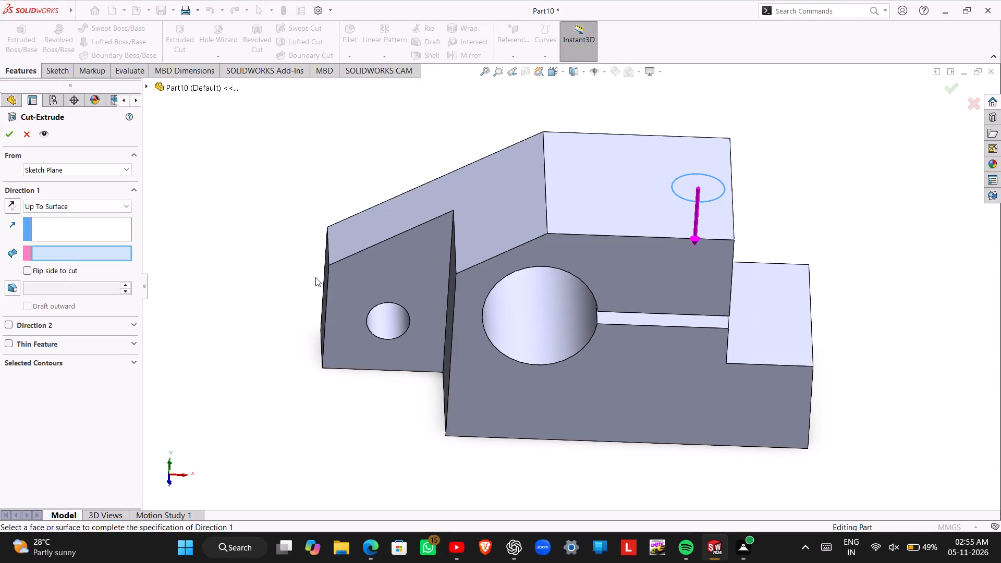
pyautogui.moveTo(550, 328); pyautogui.dragTo(496, 178, button='middle')
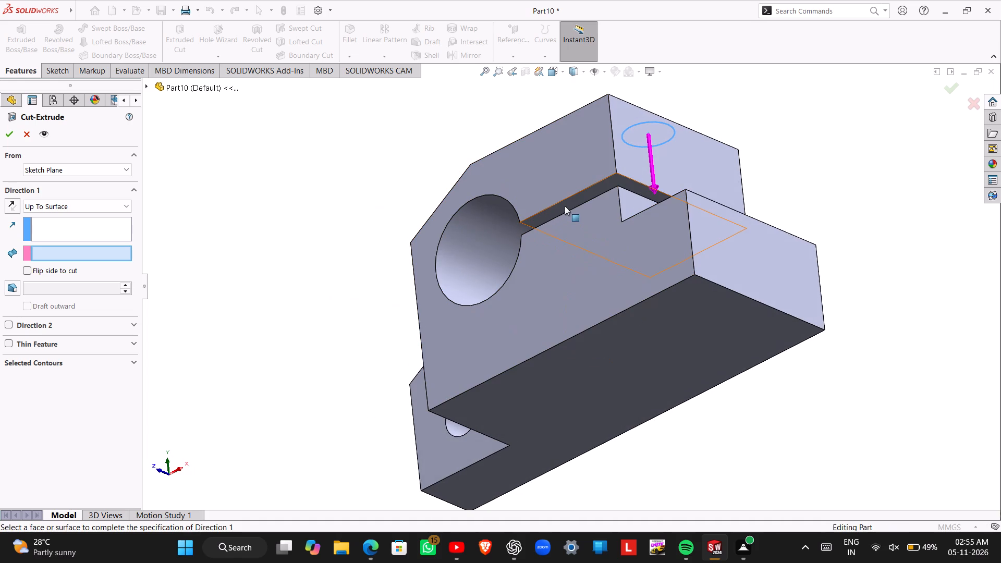
pyautogui.click(566, 205)
pyautogui.moveTo(567, 204); pyautogui.dragTo(608, 248, button='middle')
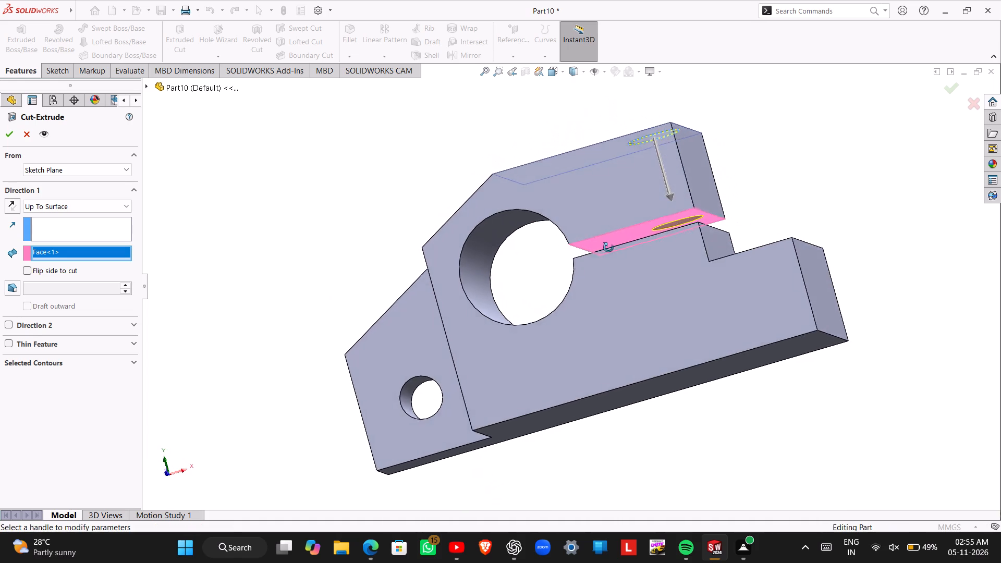
pyautogui.moveTo(608, 248); pyautogui.dragTo(616, 265, button='middle')
pyautogui.click(8, 131)
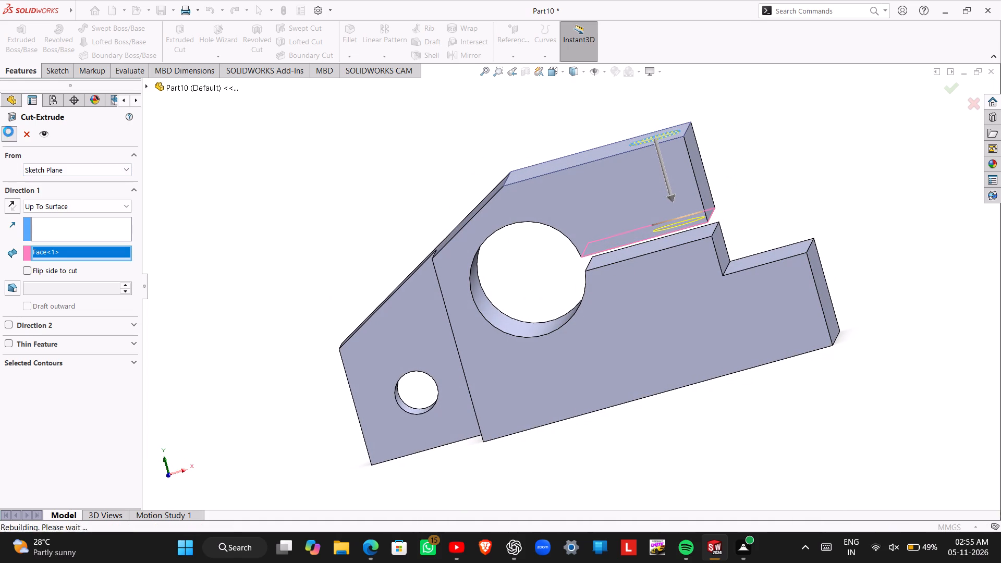
# Inspect the finished block from the front and from several angles, checking the bore, slot, holes and corner cutout.
pyautogui.moveTo(221, 226); pyautogui.dragTo(280, 273, button='middle')
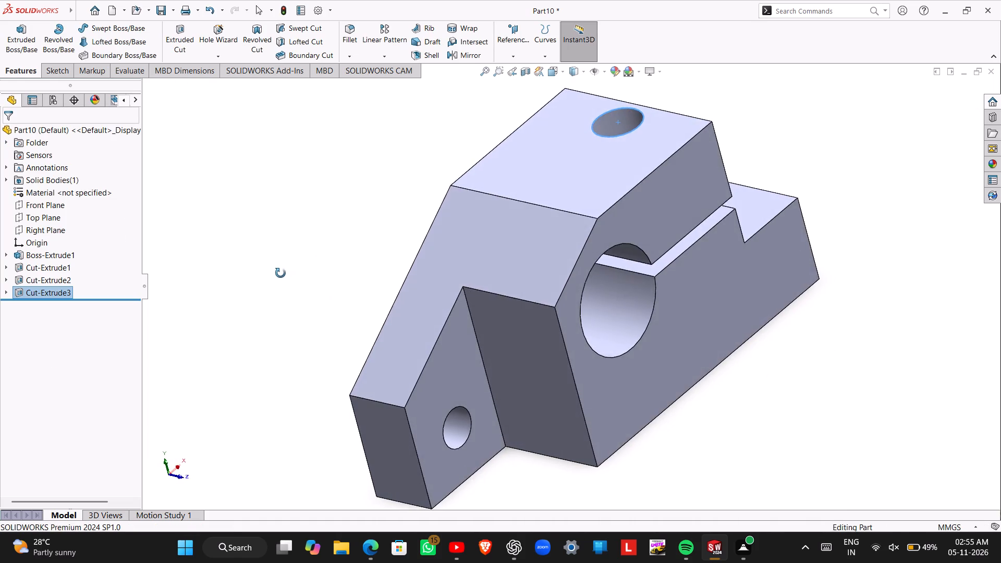
pyautogui.moveTo(280, 273); pyautogui.dragTo(250, 263, button='middle')
pyautogui.press('space')
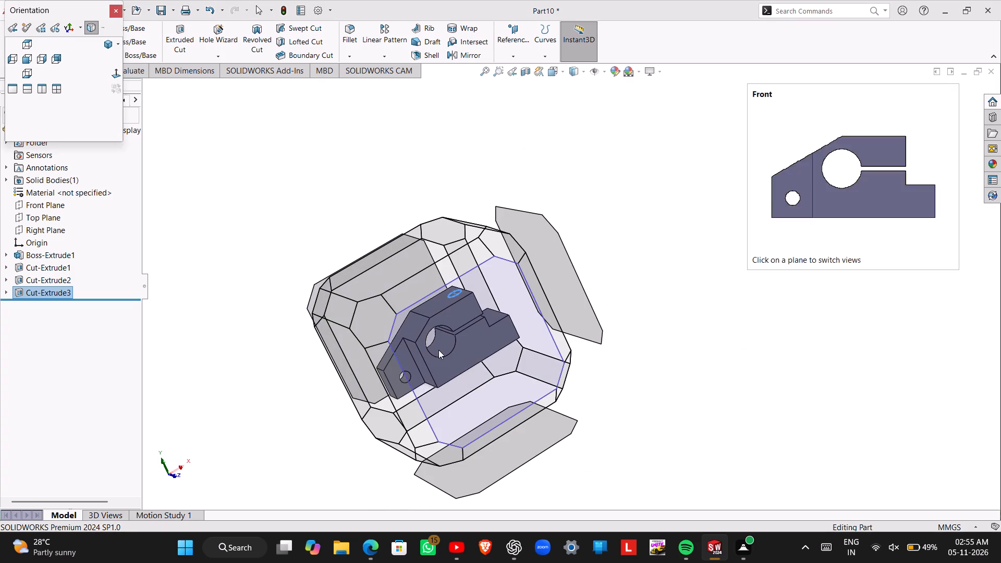
pyautogui.click(438, 350)
pyautogui.scroll(1, 459, 333)
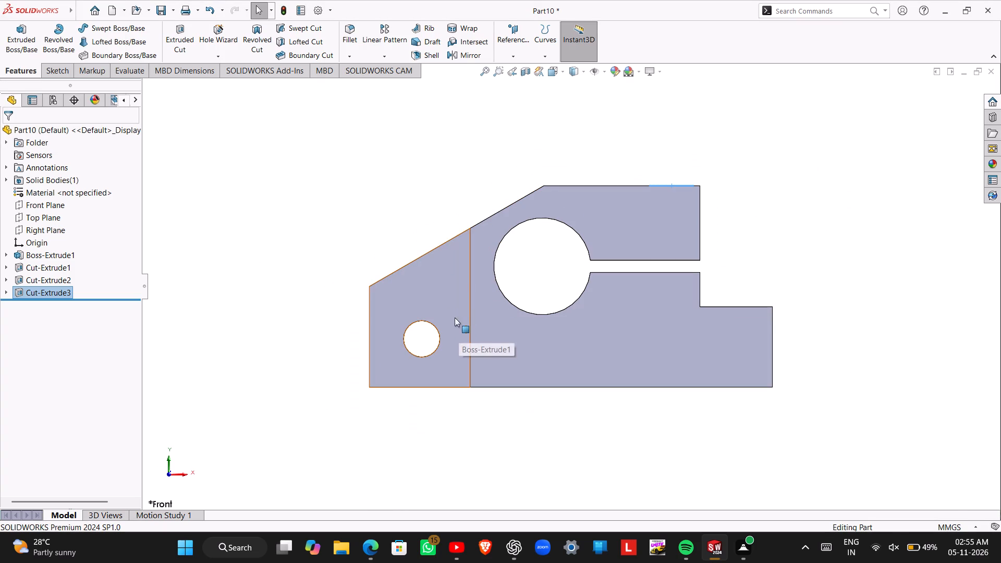
pyautogui.moveTo(434, 301); pyautogui.dragTo(433, 301, button='middle')
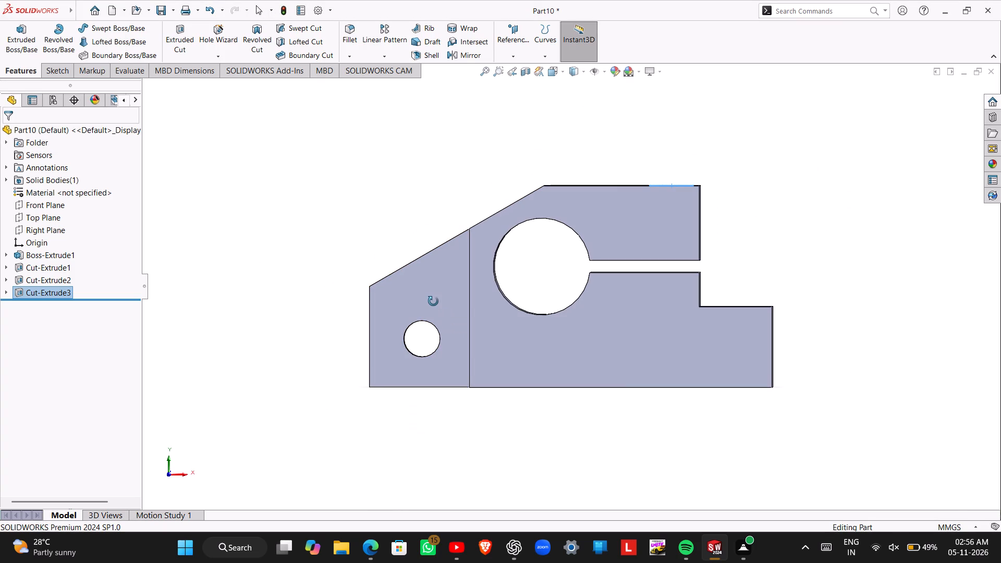
pyautogui.moveTo(433, 301); pyautogui.dragTo(440, 309, button='middle')
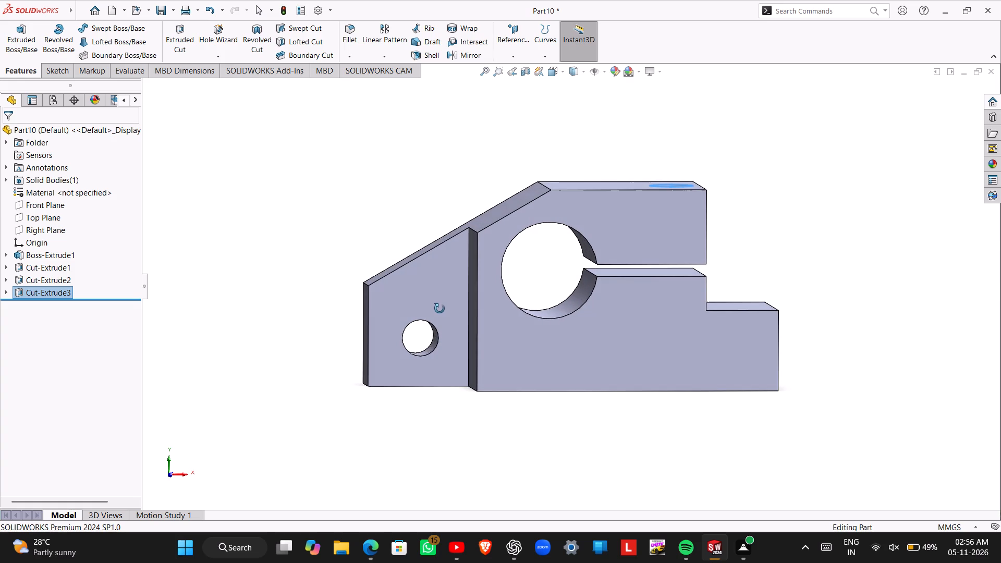
pyautogui.moveTo(440, 309); pyautogui.dragTo(453, 339, button='middle')
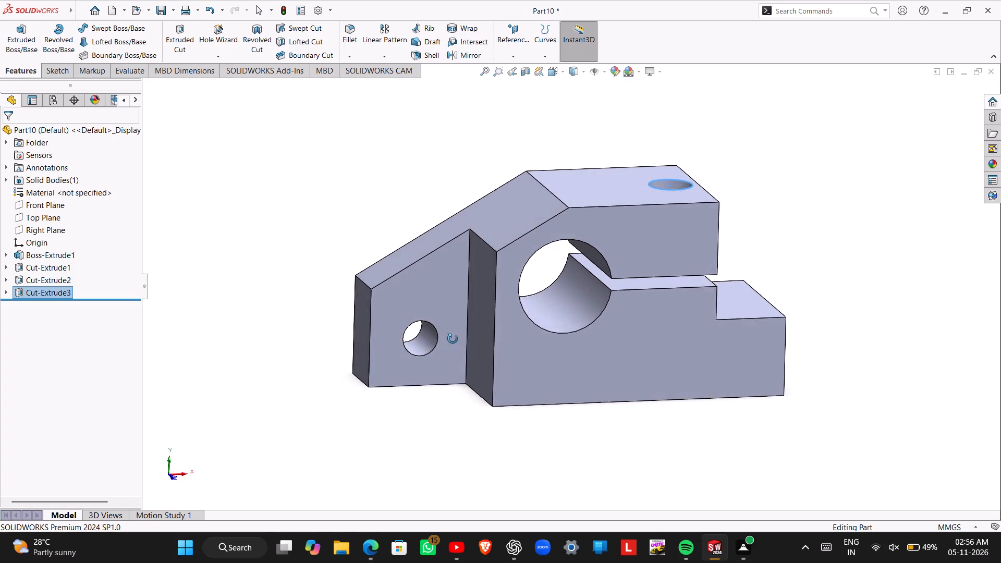
pyautogui.moveTo(453, 339); pyautogui.dragTo(458, 359, button='middle')
pyautogui.click(368, 417)
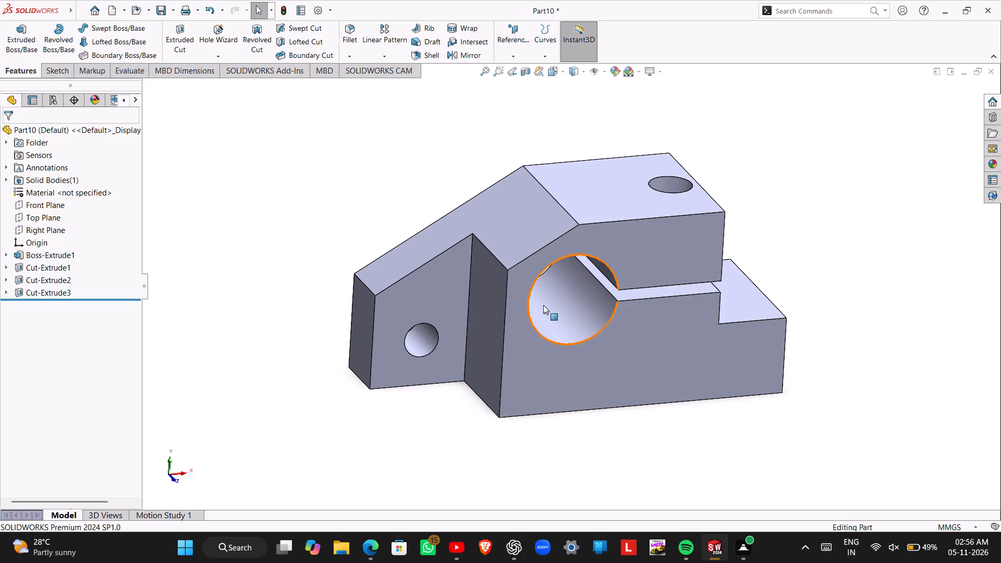
pyautogui.moveTo(554, 303); pyautogui.dragTo(549, 311, button='middle')
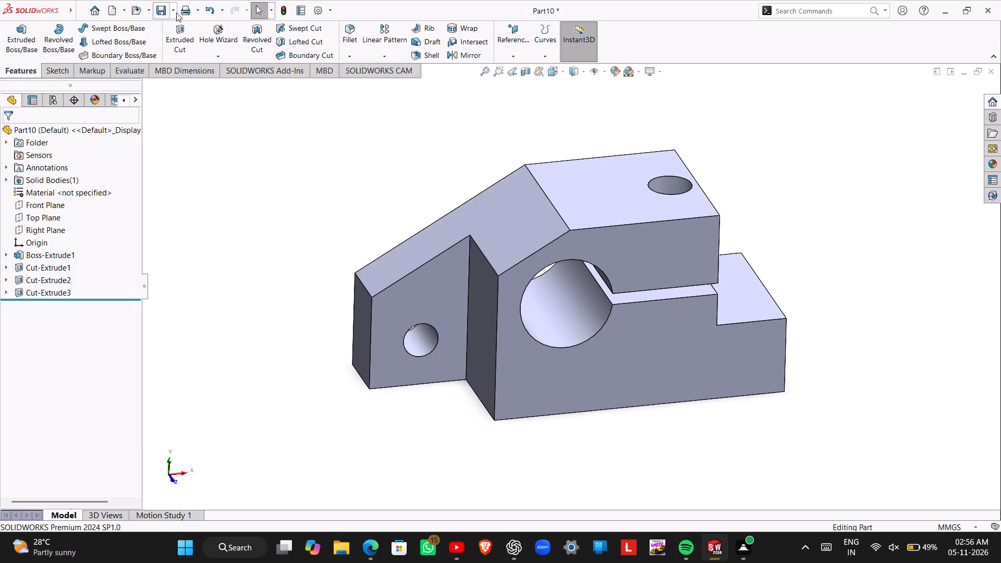
# Save the part in Documents under the file name Bearing Block.
pyautogui.click(164, 10)
pyautogui.write('Bearing')
pyautogui.press('space')
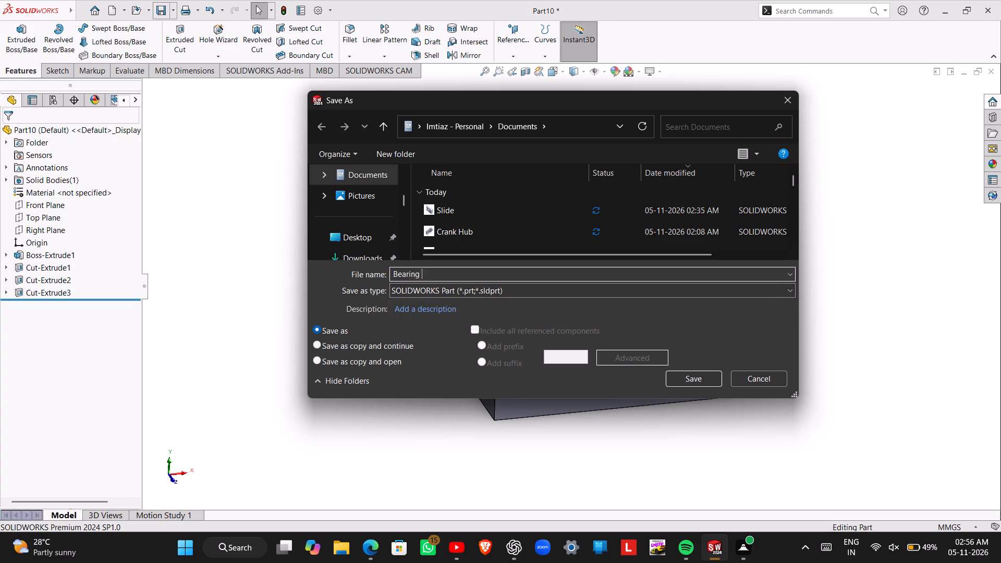
pyautogui.hotkey('shift', 'b')
pyautogui.write('lock')
pyautogui.press('space')
pyautogui.press('Return')
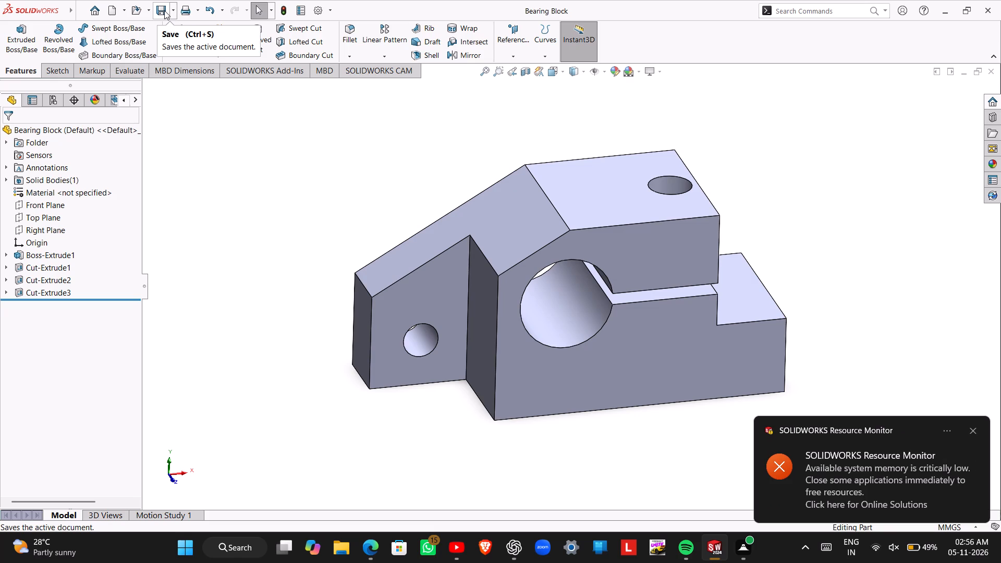
# Minimize the SOLIDWORKS window to return to the ChatGPT window on the desktop.
pyautogui.click(944, 11)
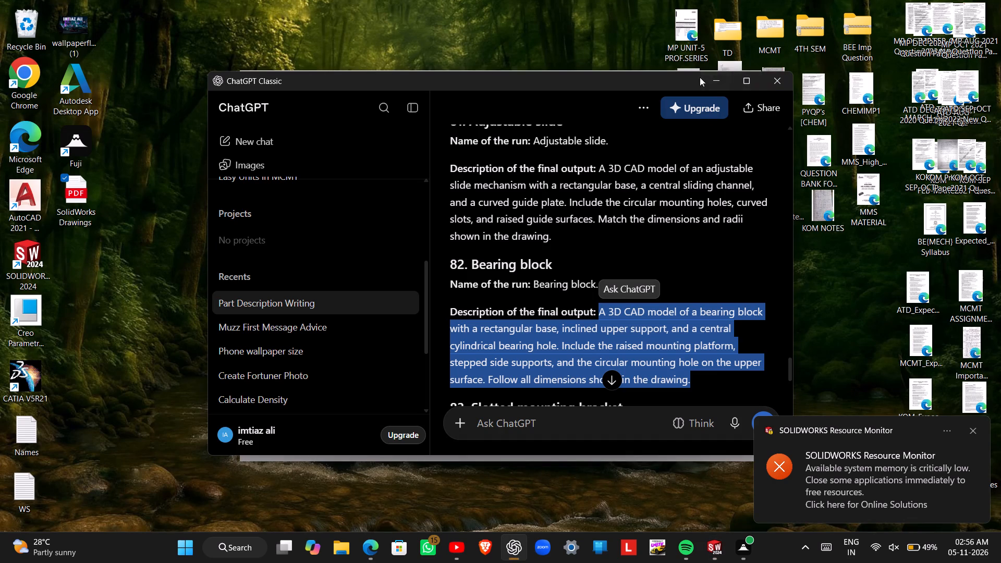